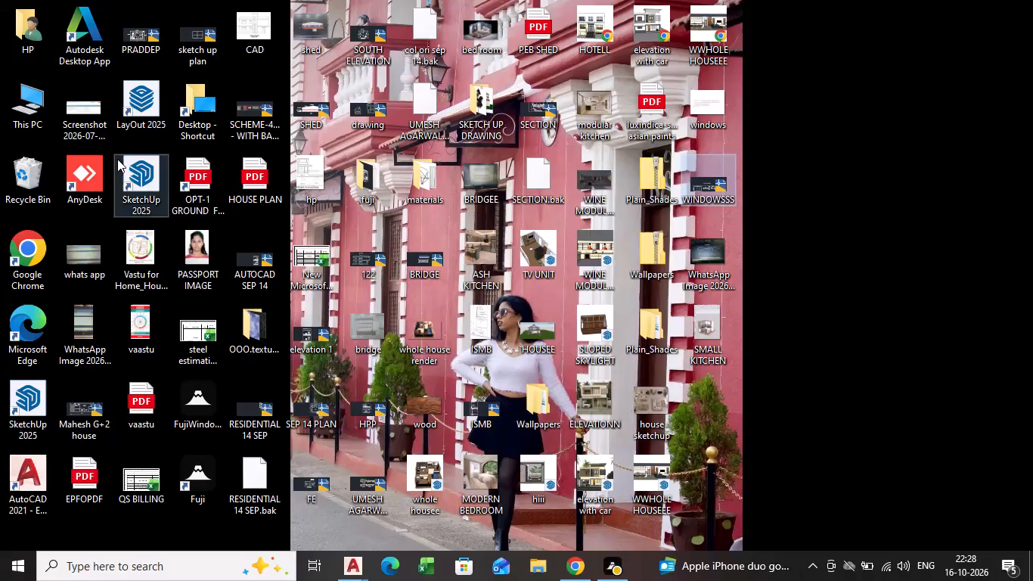
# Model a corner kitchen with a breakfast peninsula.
# Launch SketchUp 2025 from the desktop.
pyautogui.doubleClick(119, 158)
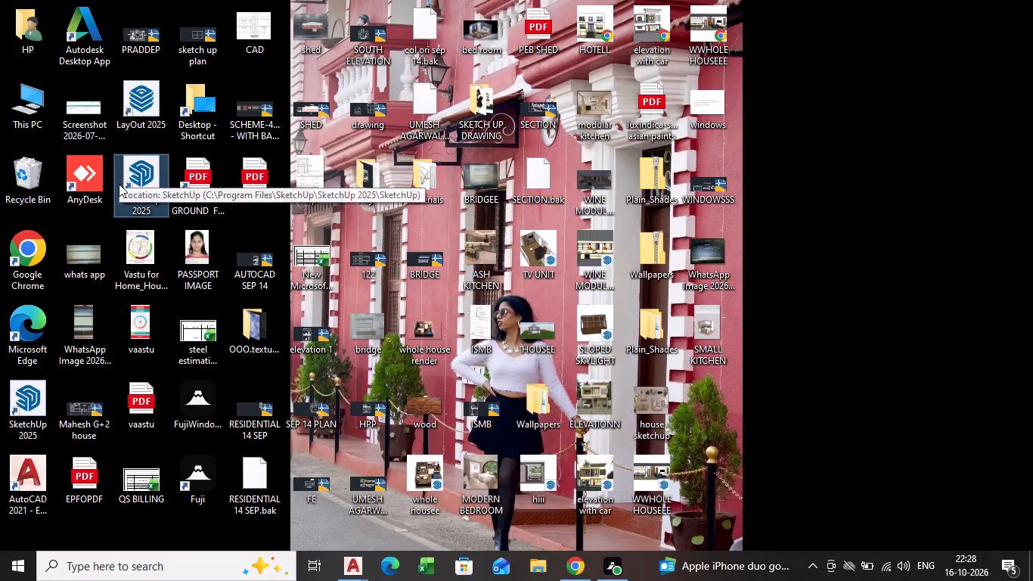
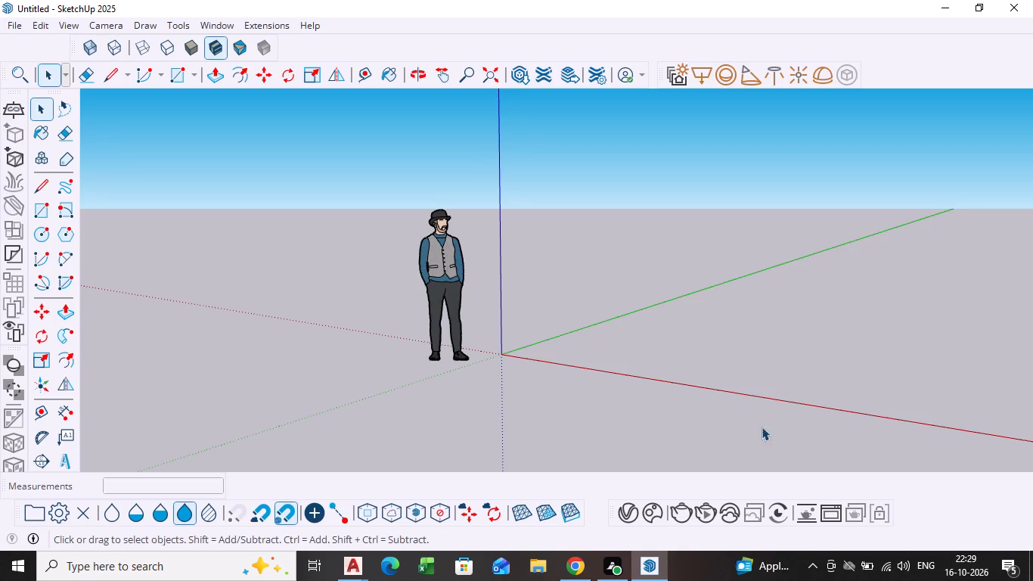
# Ignore the notification about available extension updates.
pyautogui.scroll(-5, 572, 344)
pyautogui.moveTo(570, 347); pyautogui.dragTo(665, 431, button='middle')
pyautogui.scroll(-1, 573, 358)
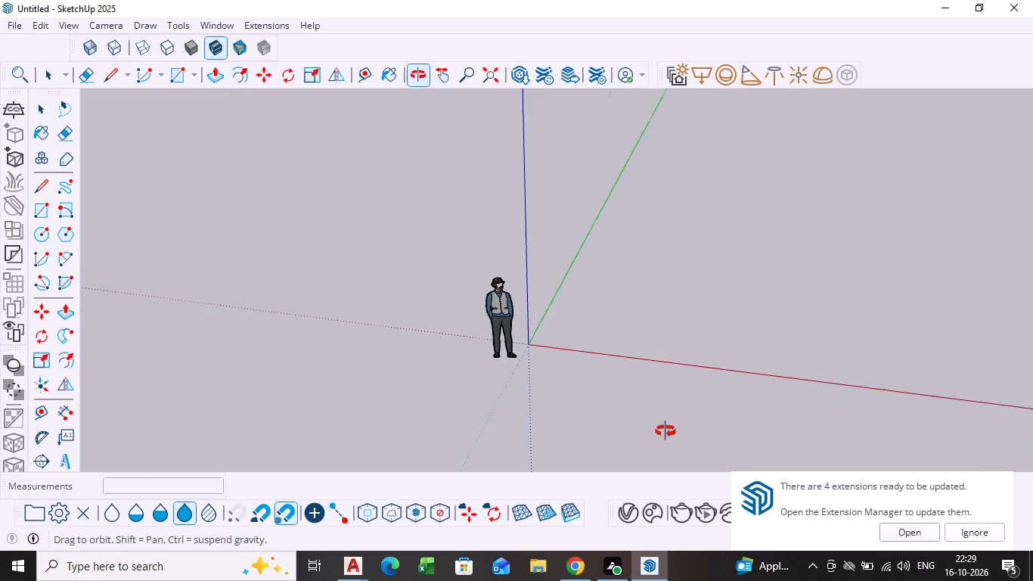
pyautogui.moveTo(665, 431); pyautogui.dragTo(688, 437, button='middle')
pyautogui.scroll(-1, 678, 314)
pyautogui.click(985, 537)
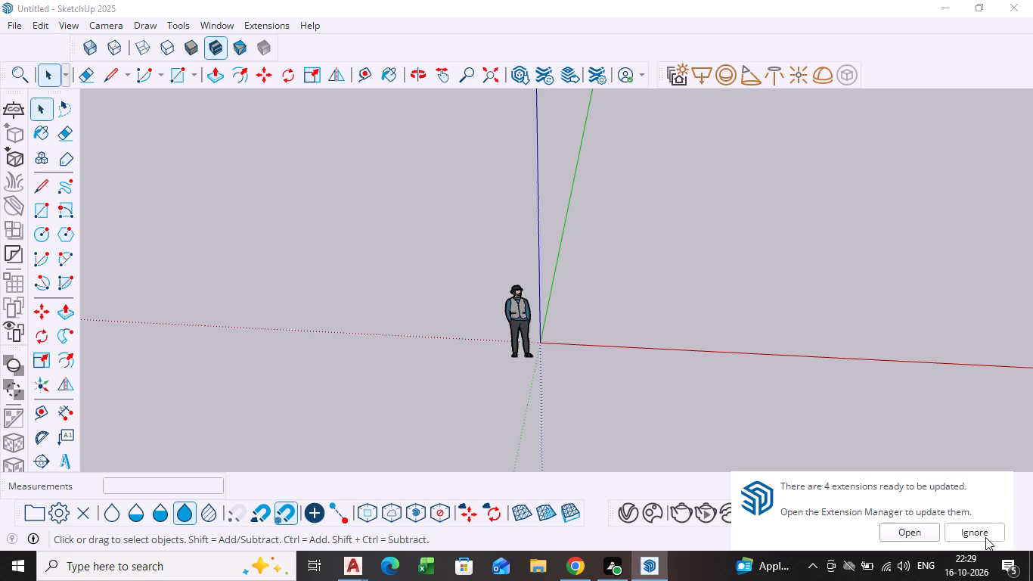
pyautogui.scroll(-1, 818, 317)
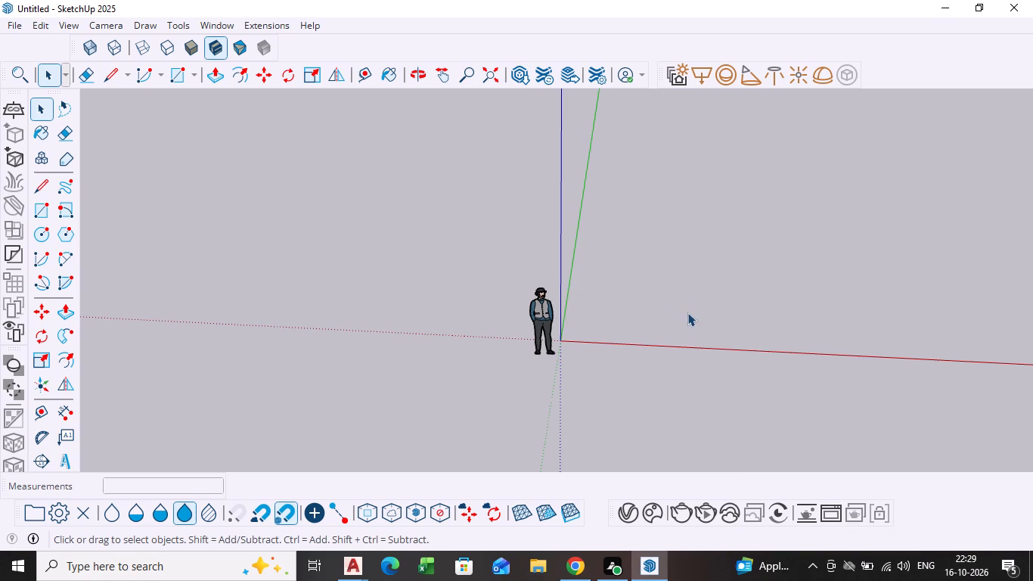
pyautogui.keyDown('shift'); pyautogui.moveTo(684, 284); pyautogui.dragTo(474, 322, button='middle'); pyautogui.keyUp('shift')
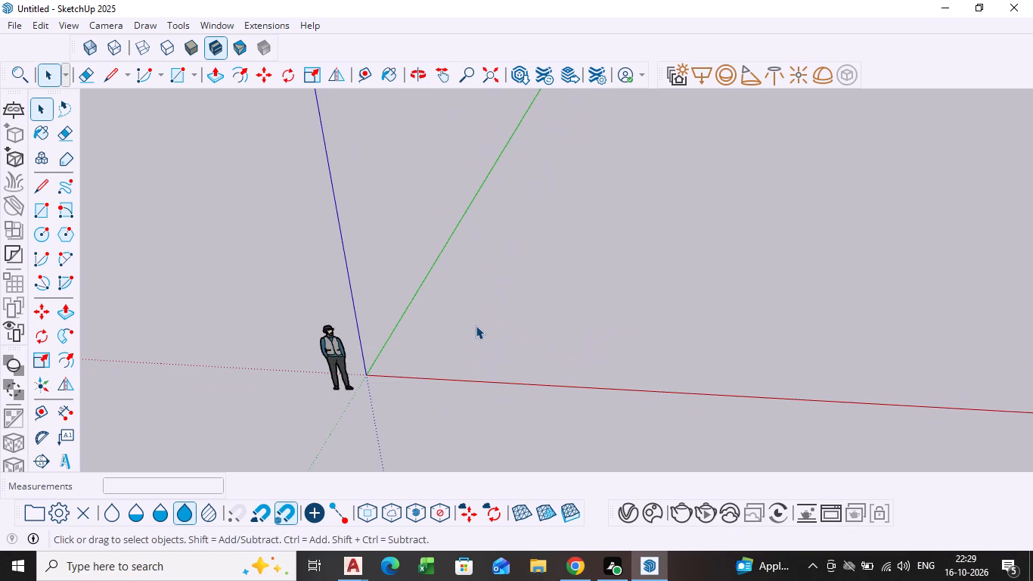
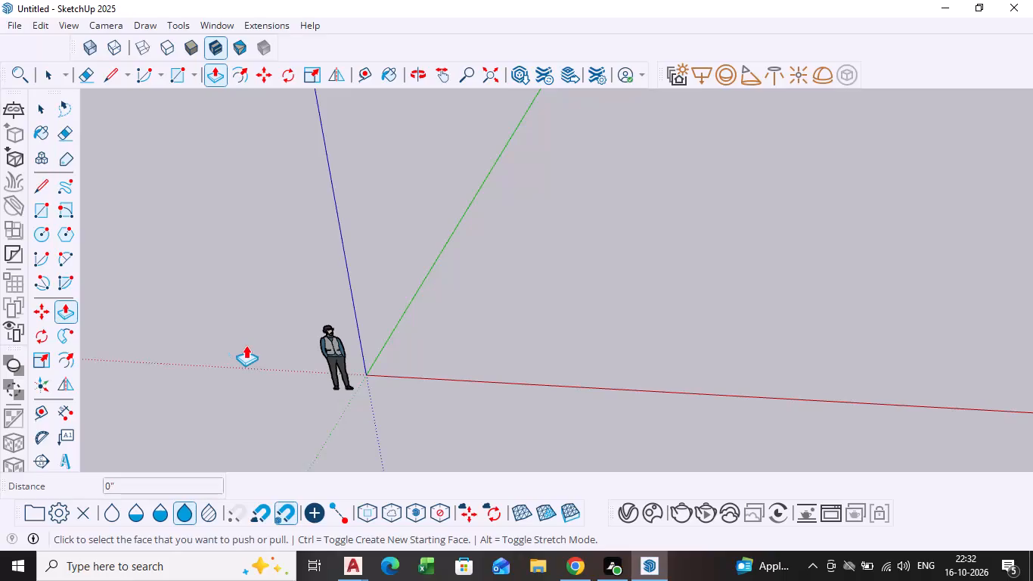
# Draw a rectangle about 17' 8" by 16' 9" on the ground plane, between the red and green axes.
pyautogui.scroll(-4, 269, 348)
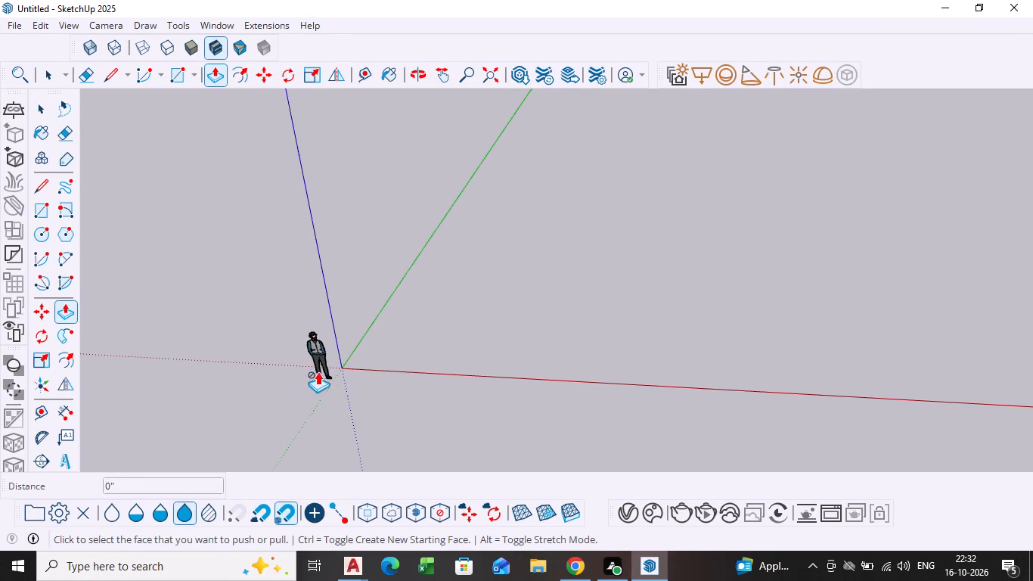
pyautogui.moveTo(329, 378); pyautogui.dragTo(414, 398, button='middle')
pyautogui.press('space')
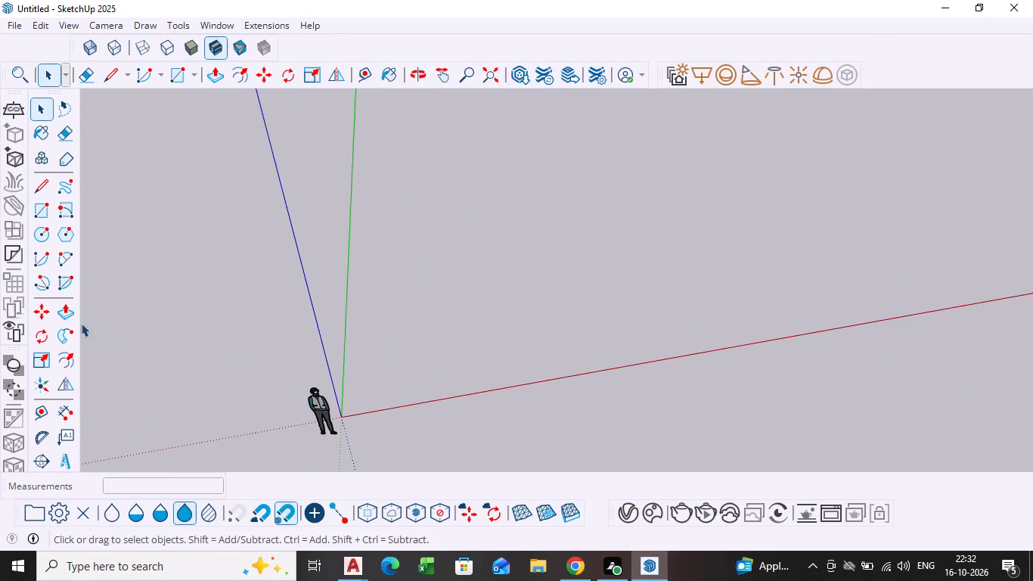
pyautogui.click(42, 205)
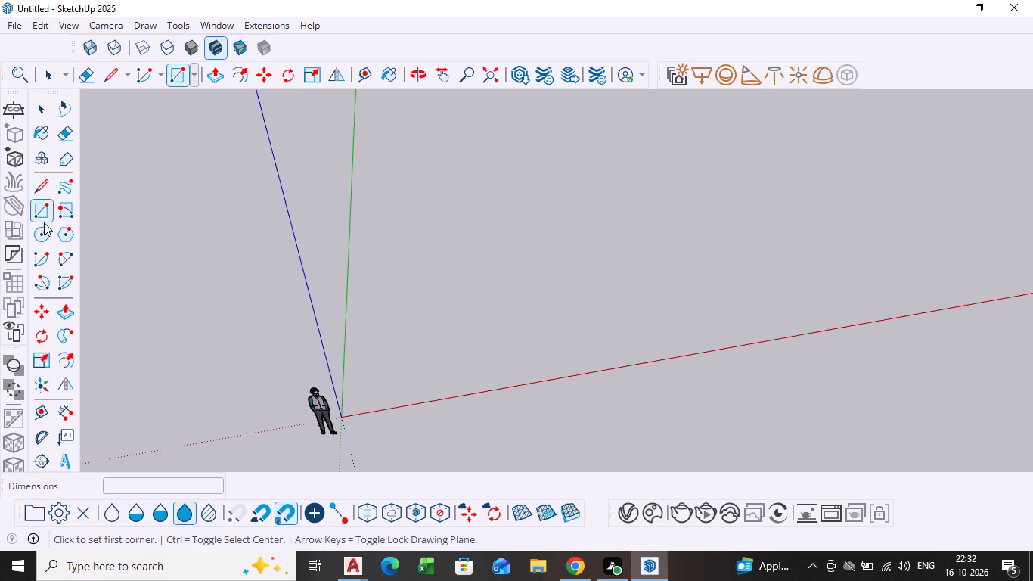
pyautogui.scroll(2, 475, 340)
pyautogui.moveTo(479, 351); pyautogui.dragTo(450, 351, button='middle')
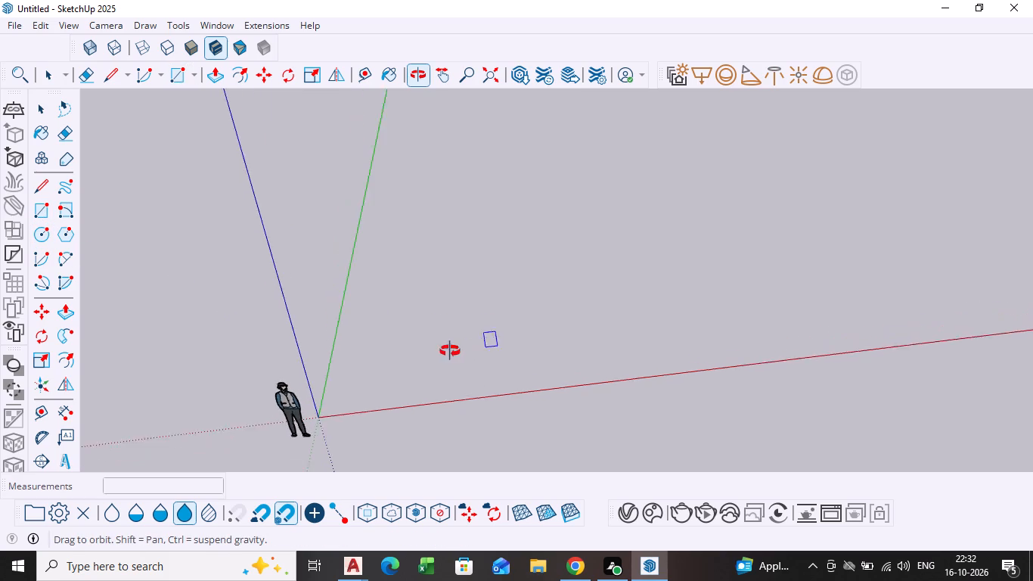
pyautogui.moveTo(450, 351); pyautogui.dragTo(392, 347, button='middle')
pyautogui.scroll(4, 423, 278)
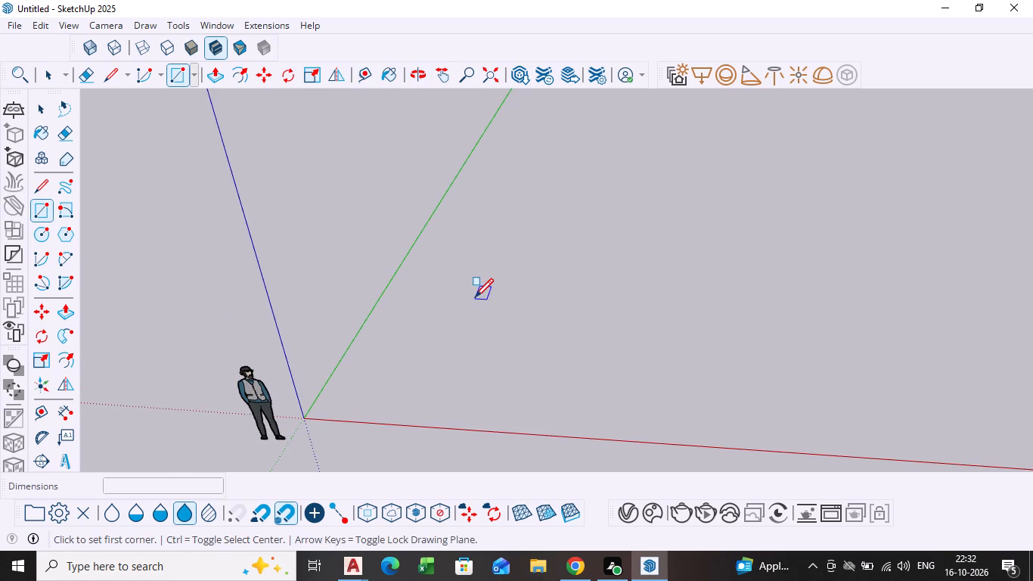
pyautogui.click(474, 285)
pyautogui.scroll(-2, 542, 370)
pyautogui.moveTo(544, 373); pyautogui.dragTo(558, 382, button='middle')
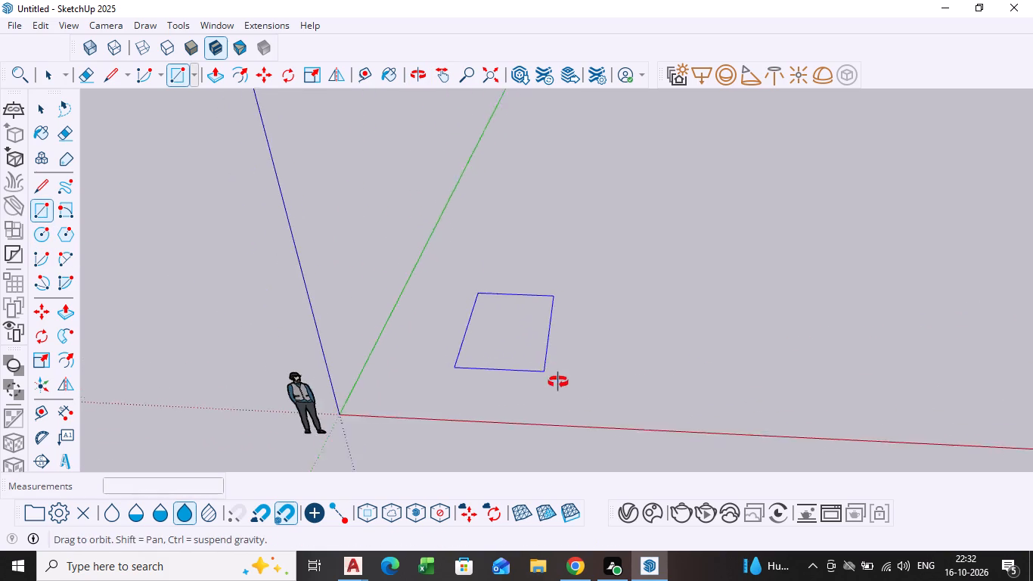
pyautogui.moveTo(558, 382); pyautogui.dragTo(580, 390, button='middle')
pyautogui.scroll(4, 618, 395)
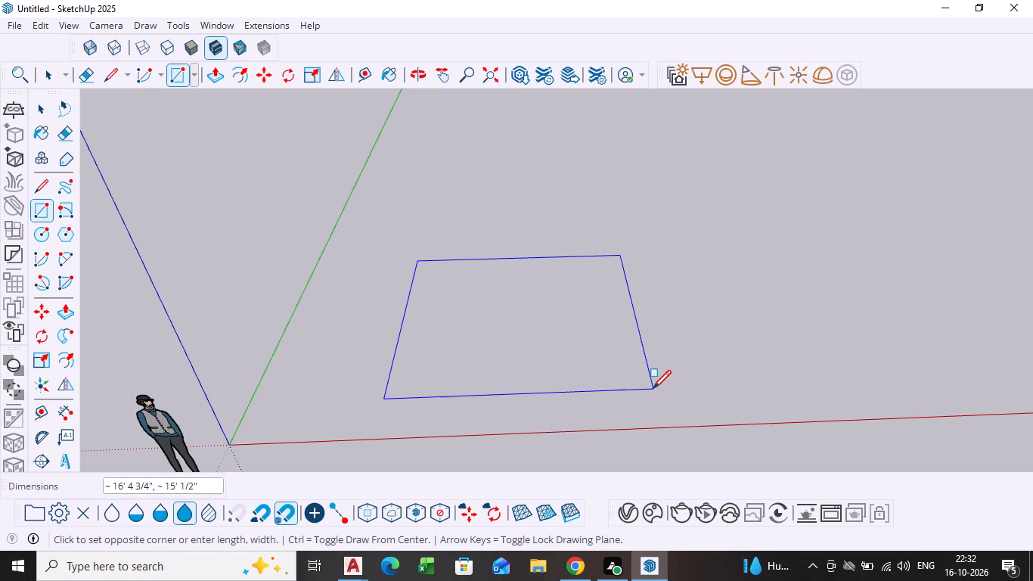
pyautogui.scroll(1, 658, 399)
pyautogui.keyDown('shift'); pyautogui.moveTo(658, 399); pyautogui.dragTo(602, 381, button='middle'); pyautogui.keyUp('shift')
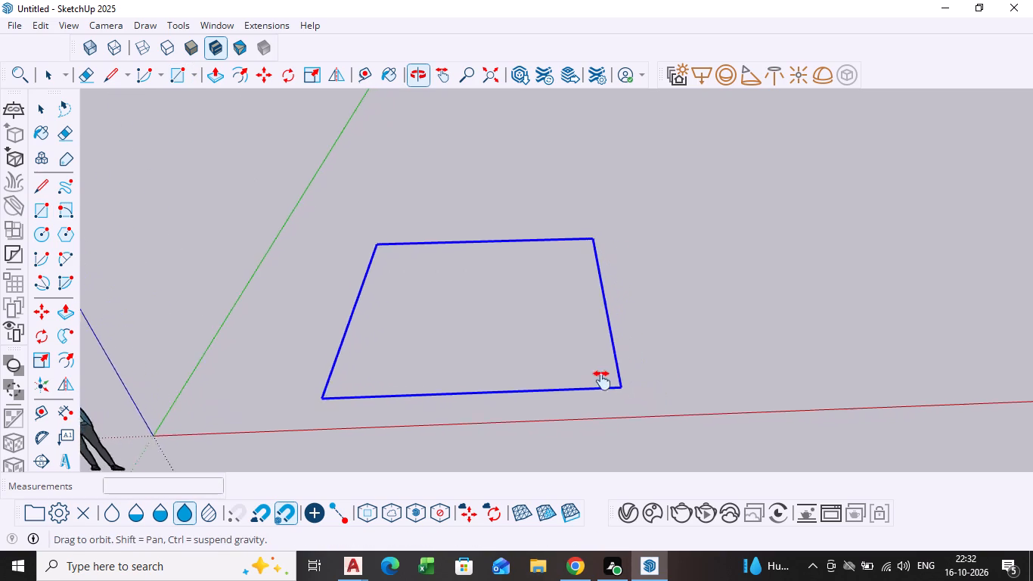
pyautogui.keyDown('shift'); pyautogui.moveTo(602, 381); pyautogui.dragTo(566, 370, button='middle'); pyautogui.keyUp('shift')
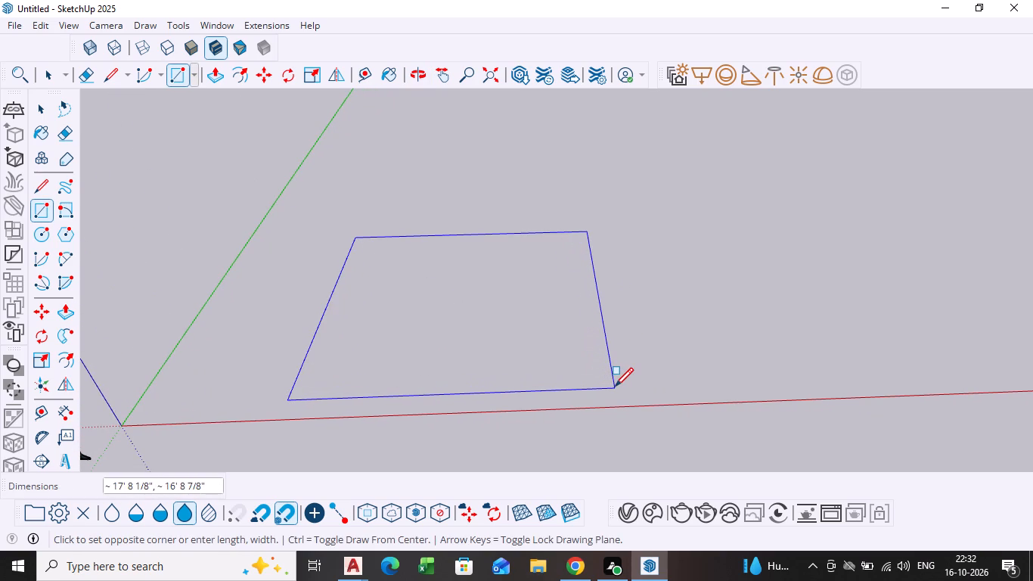
pyautogui.click(615, 388)
pyautogui.press('space')
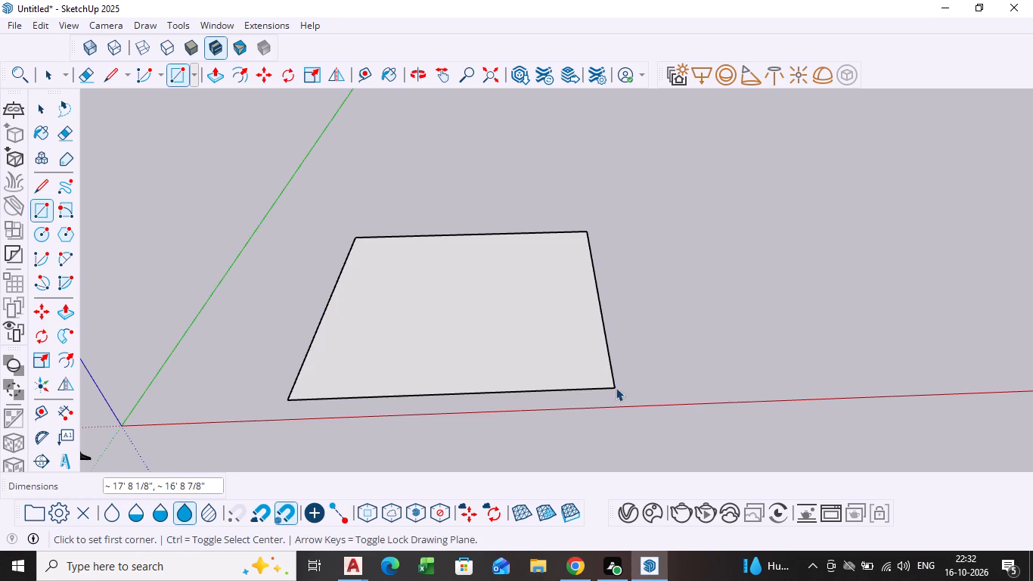
# Offset the rectangle's outline 9" inward to form a wall-thickness border.
pyautogui.click(74, 358)
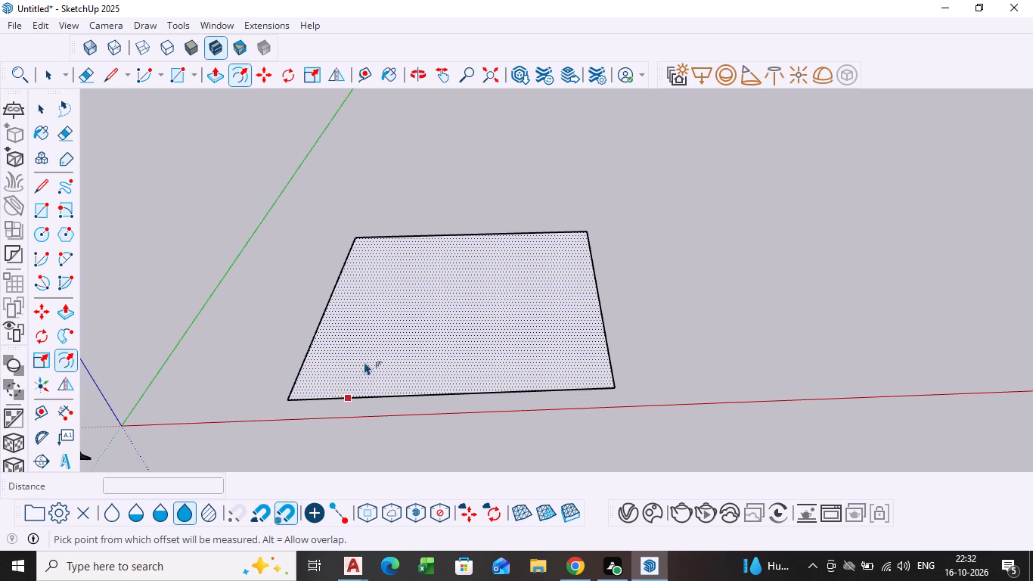
pyautogui.click(372, 360)
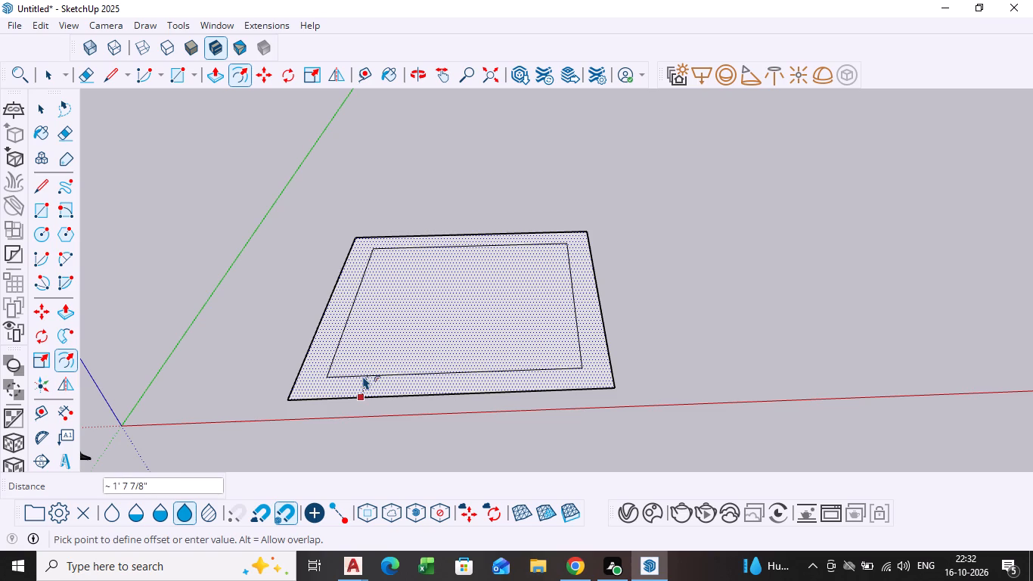
pyautogui.press('9')
pyautogui.press('Return')
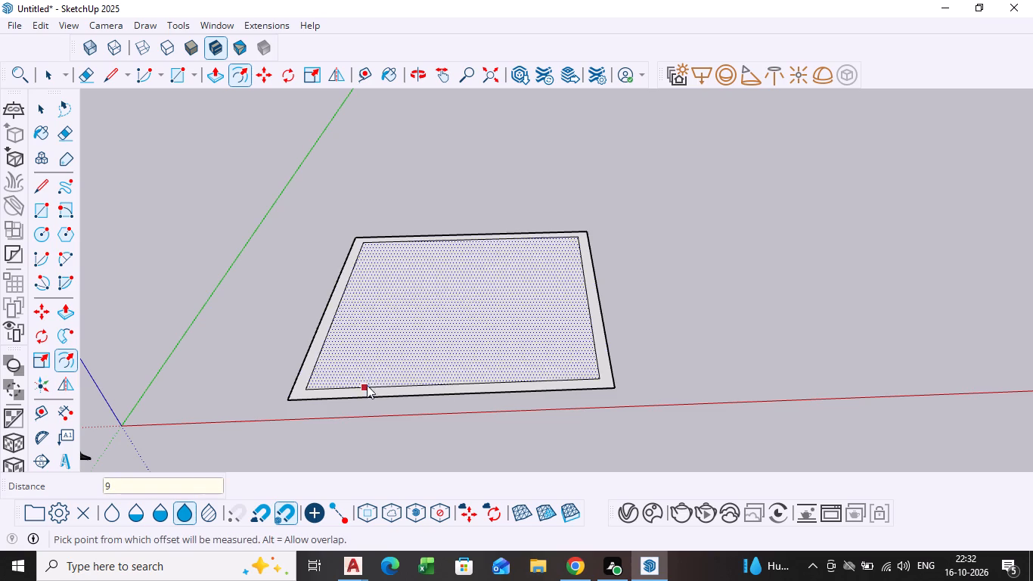
pyautogui.press('space')
# Draw a 9" line across the border from the inner front-left corner to the rectangle's front edge.
pyautogui.scroll(4, 408, 342)
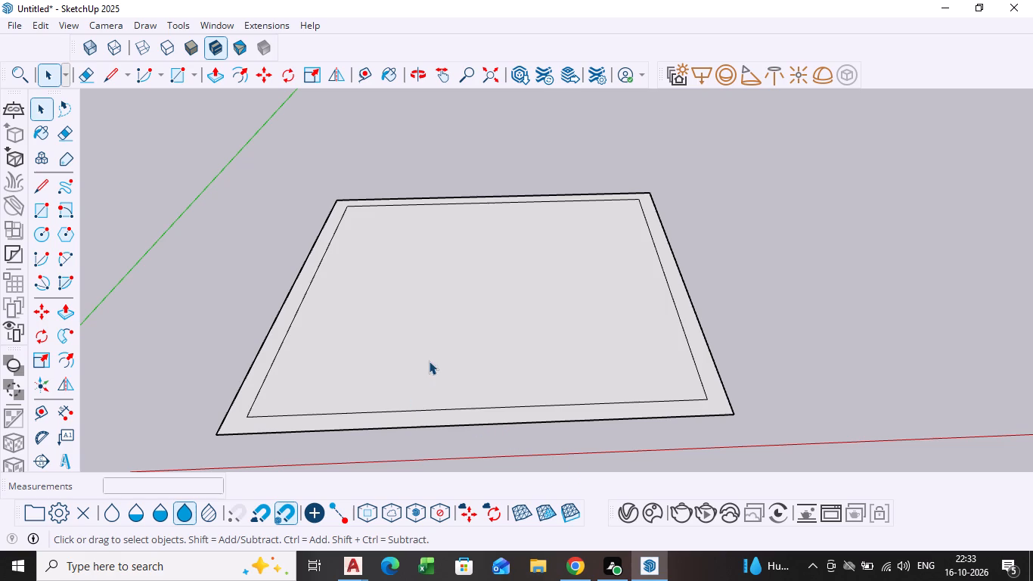
pyautogui.moveTo(429, 362); pyautogui.dragTo(420, 408, button='middle')
pyautogui.scroll(-1, 426, 381)
pyautogui.scroll(2, 420, 406)
pyautogui.keyDown('shift'); pyautogui.moveTo(420, 397); pyautogui.dragTo(413, 359, button='middle'); pyautogui.keyUp('shift')
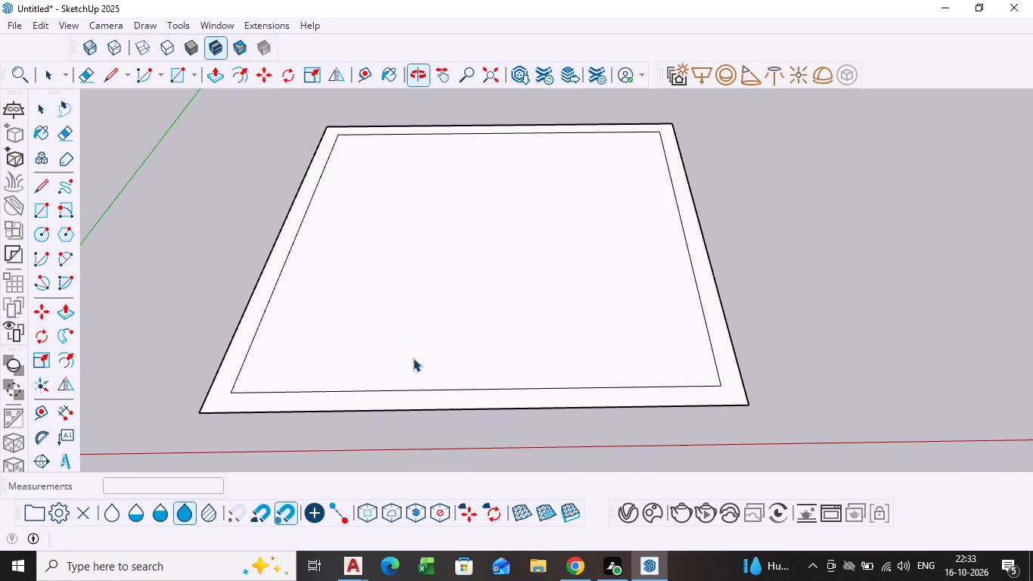
pyautogui.click(44, 180)
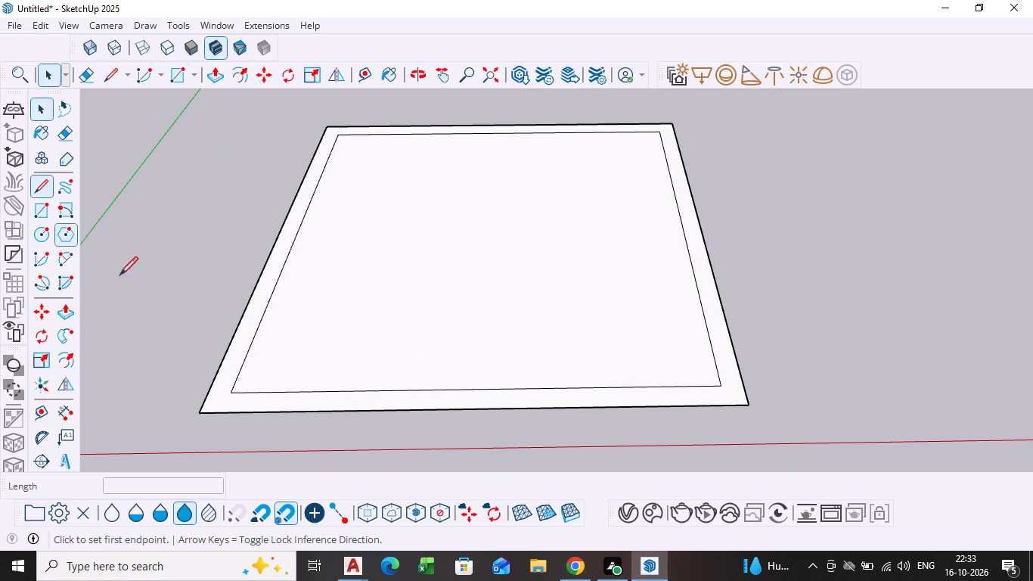
pyautogui.click(233, 396)
pyautogui.click(223, 412)
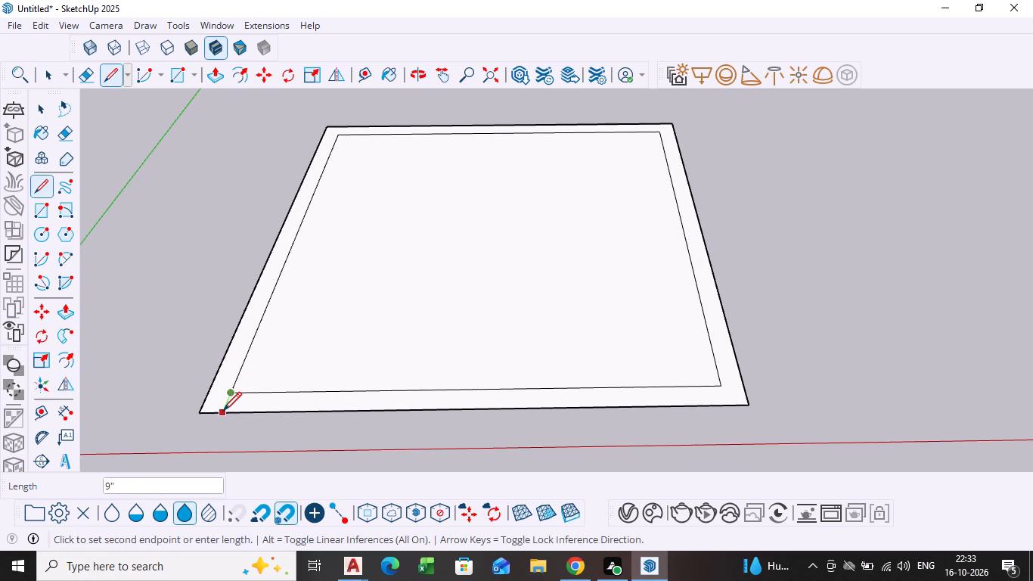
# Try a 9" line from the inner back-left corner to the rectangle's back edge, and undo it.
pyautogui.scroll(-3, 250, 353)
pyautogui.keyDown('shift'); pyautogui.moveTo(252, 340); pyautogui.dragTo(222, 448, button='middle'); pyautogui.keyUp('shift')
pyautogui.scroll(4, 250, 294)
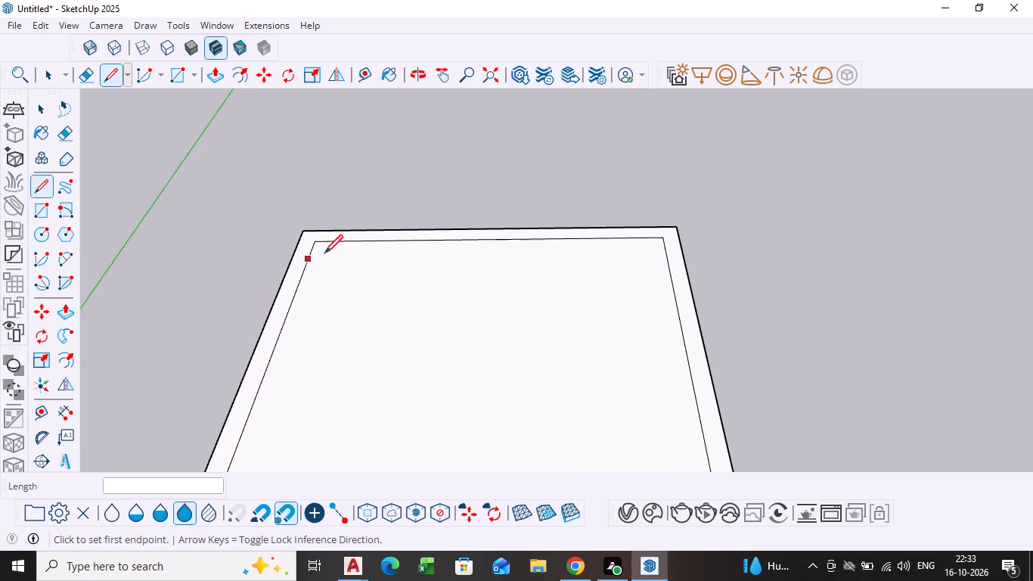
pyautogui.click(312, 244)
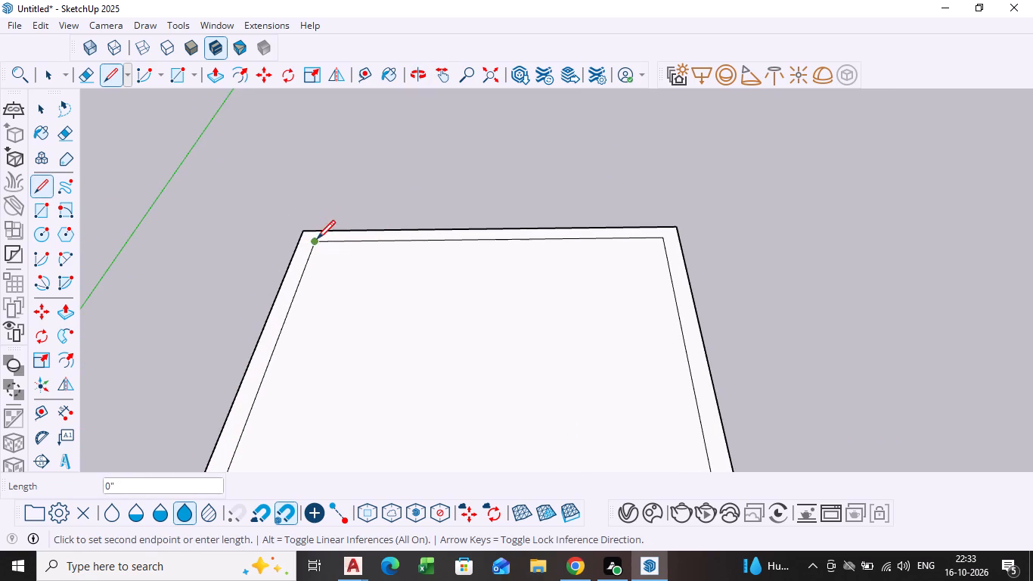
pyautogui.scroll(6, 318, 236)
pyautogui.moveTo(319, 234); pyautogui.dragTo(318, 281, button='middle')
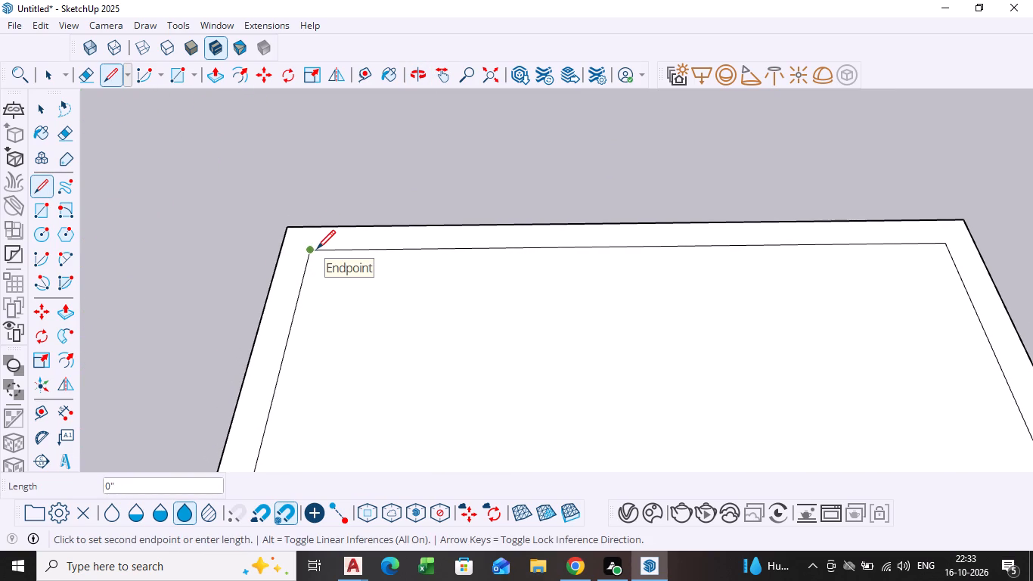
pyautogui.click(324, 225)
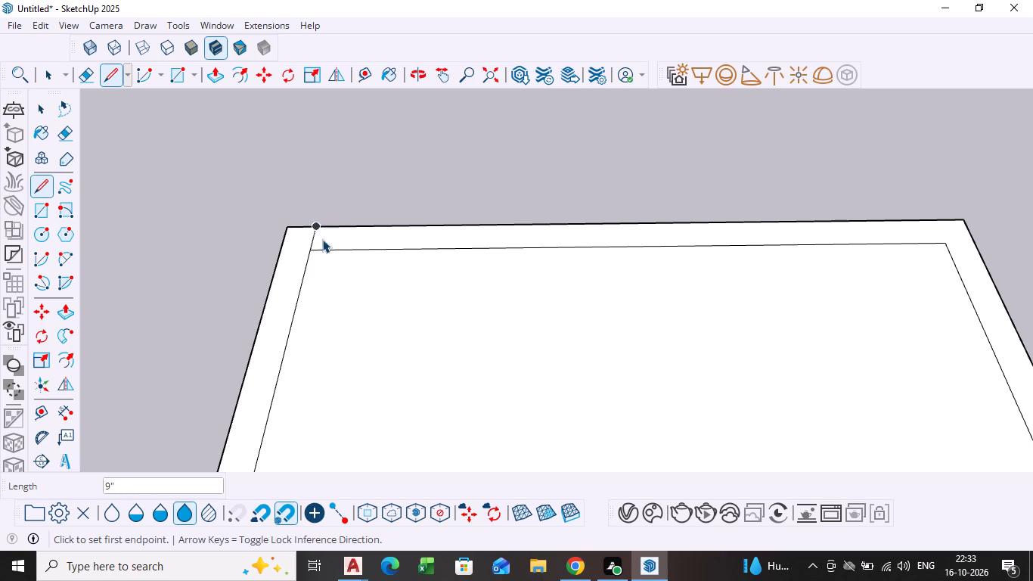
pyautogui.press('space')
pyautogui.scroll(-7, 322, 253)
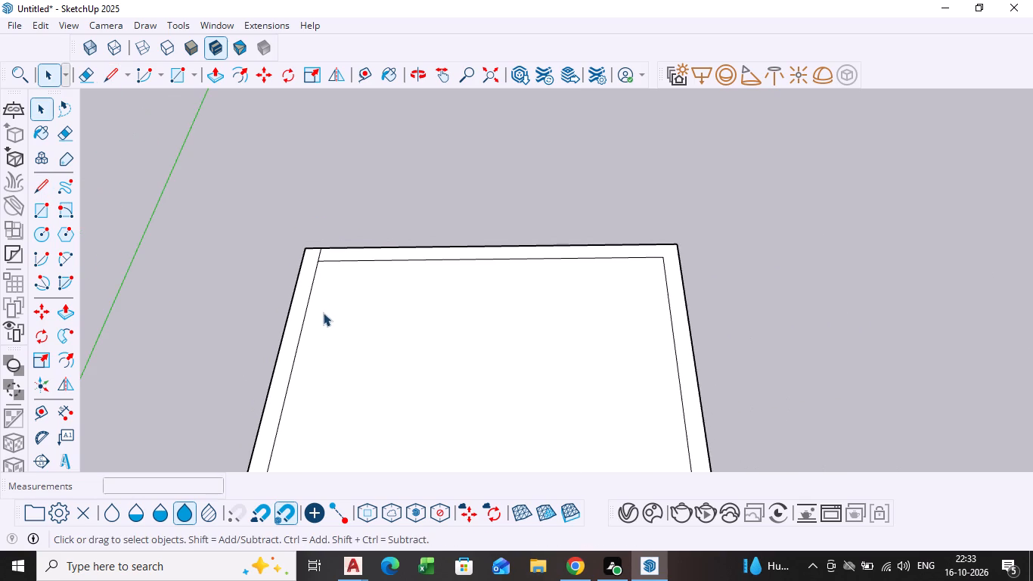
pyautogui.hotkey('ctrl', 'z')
# Draw a 9" line across the border from the inner back-right corner to the rectangle's right outer edge.
pyautogui.scroll(-5, 324, 312)
pyautogui.keyDown('shift'); pyautogui.moveTo(327, 314); pyautogui.dragTo(290, 235, button='middle'); pyautogui.keyUp('shift')
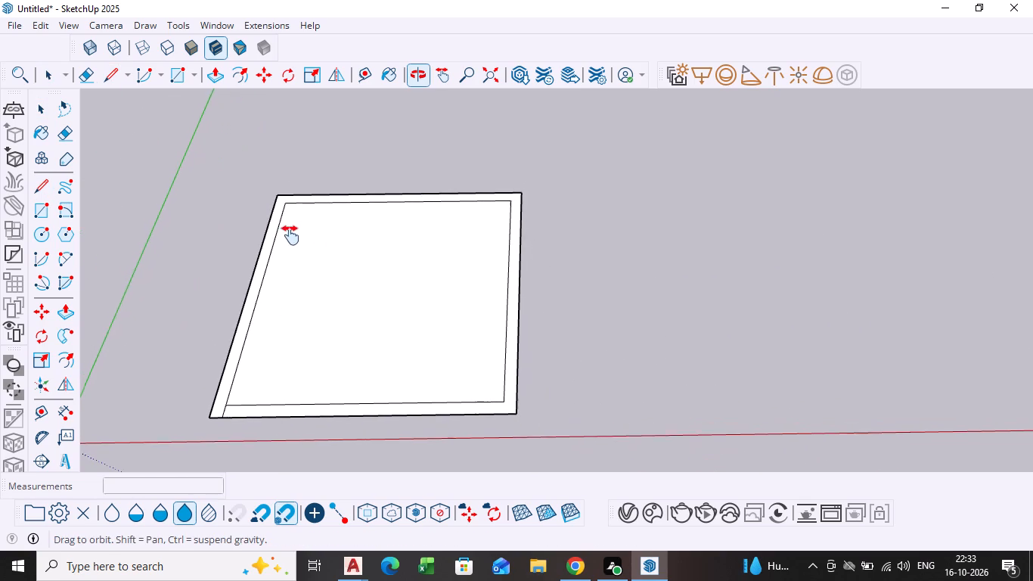
pyautogui.keyDown('shift'); pyautogui.moveTo(290, 235); pyautogui.dragTo(290, 236, button='middle'); pyautogui.keyUp('shift')
pyautogui.scroll(3, 538, 213)
pyautogui.press('l')
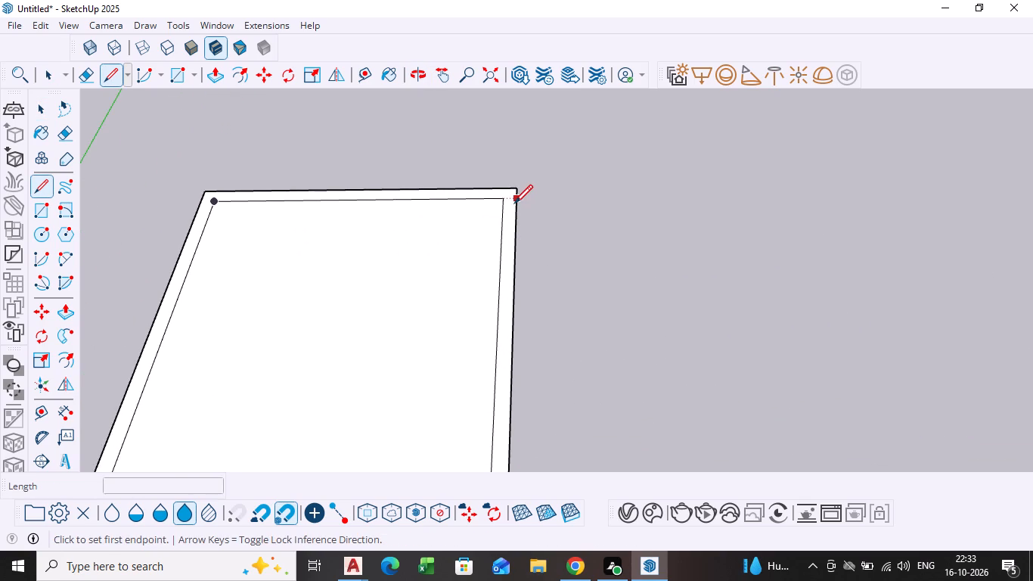
pyautogui.scroll(4, 510, 196)
pyautogui.click(502, 203)
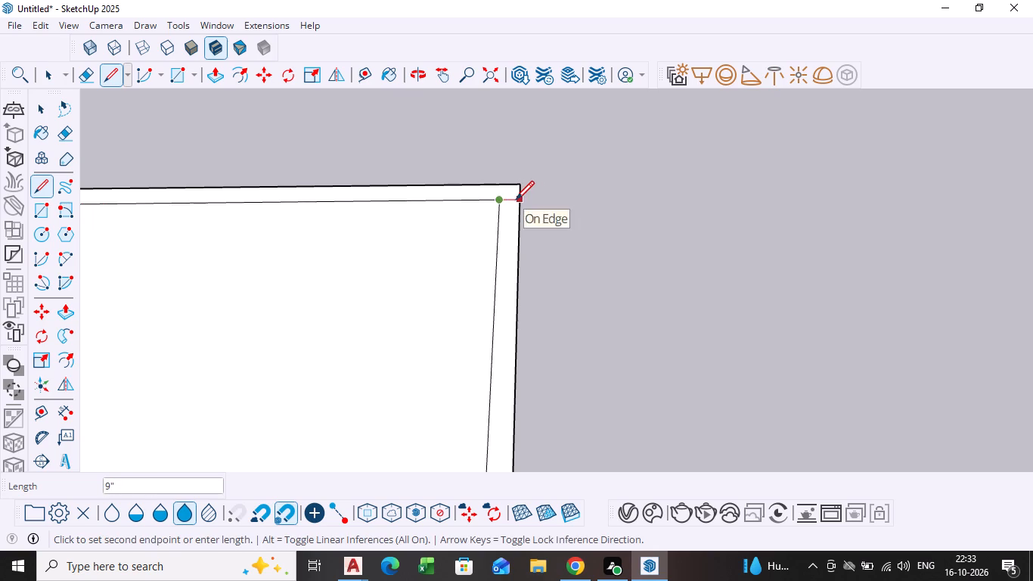
pyautogui.click(516, 201)
pyautogui.press('space')
# Push/Pull the L-shaped border strip along the left and back sides up 10' to form two walls.
pyautogui.scroll(-7, 309, 265)
pyautogui.moveTo(290, 267); pyautogui.dragTo(291, 266, button='middle')
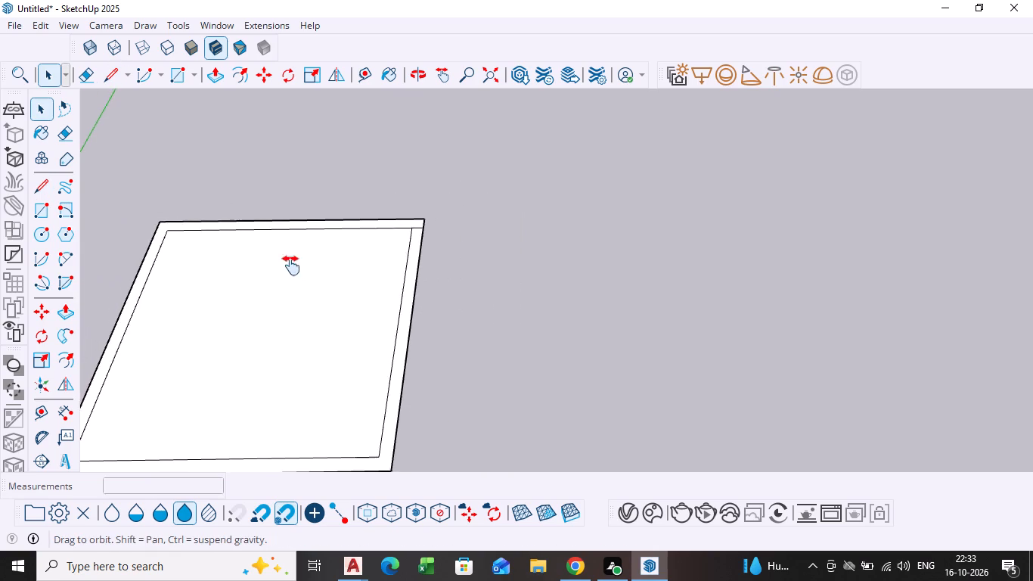
pyautogui.moveTo(291, 266); pyautogui.dragTo(394, 236, button='middle')
pyautogui.click(205, 377)
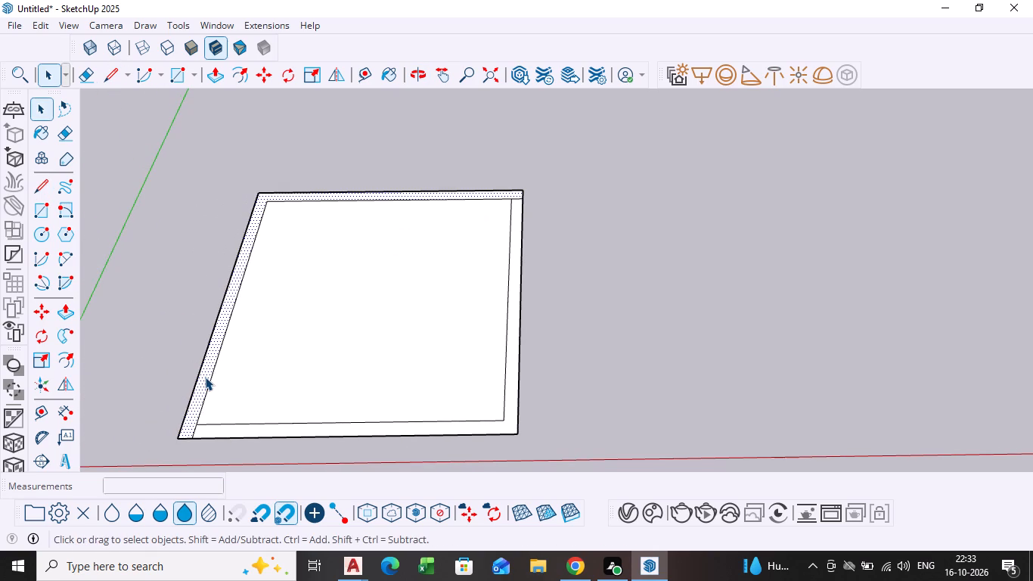
pyautogui.press('p')
pyautogui.click(205, 377)
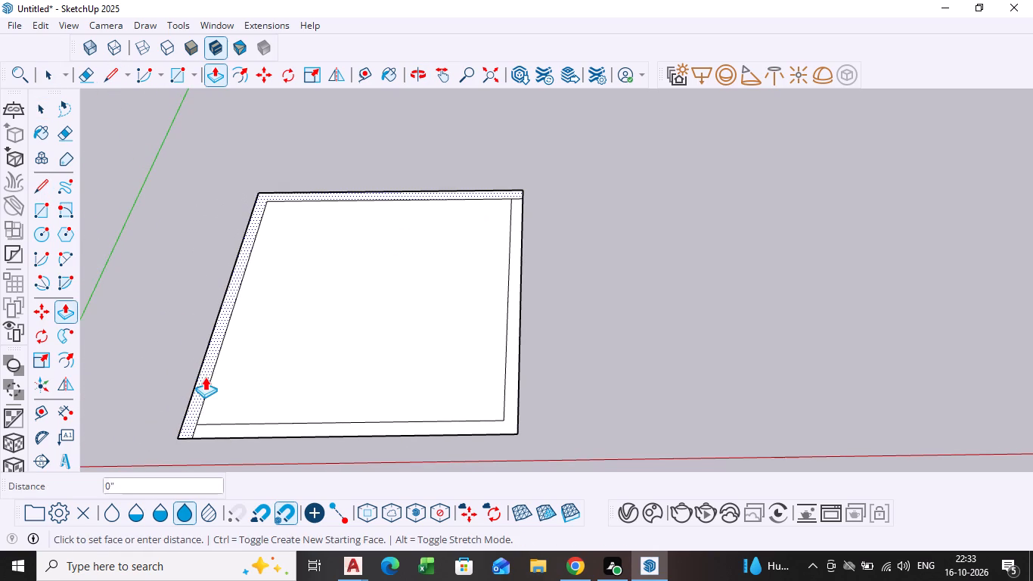
pyautogui.press('1')
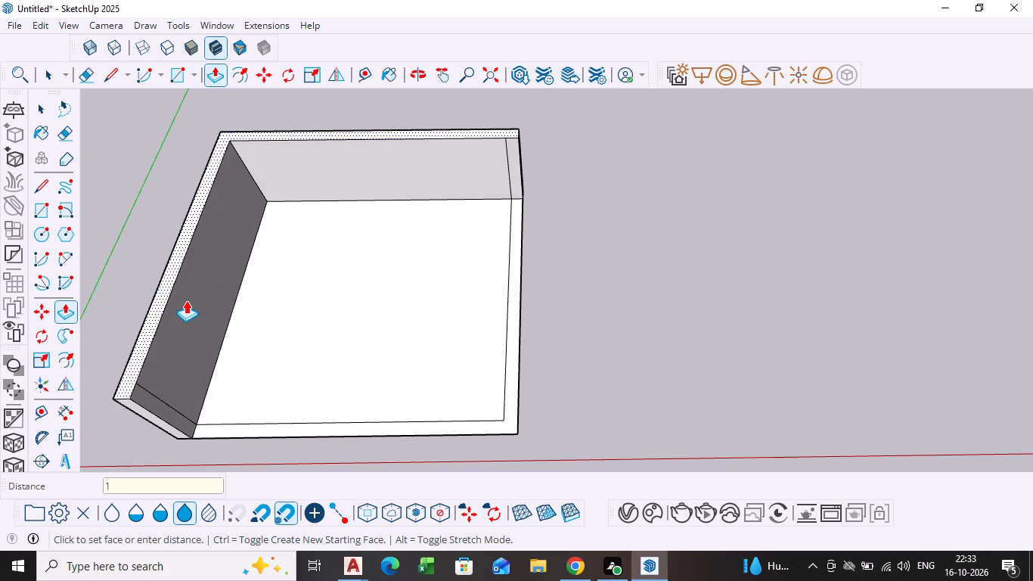
pyautogui.write("0'")
pyautogui.press('Return')
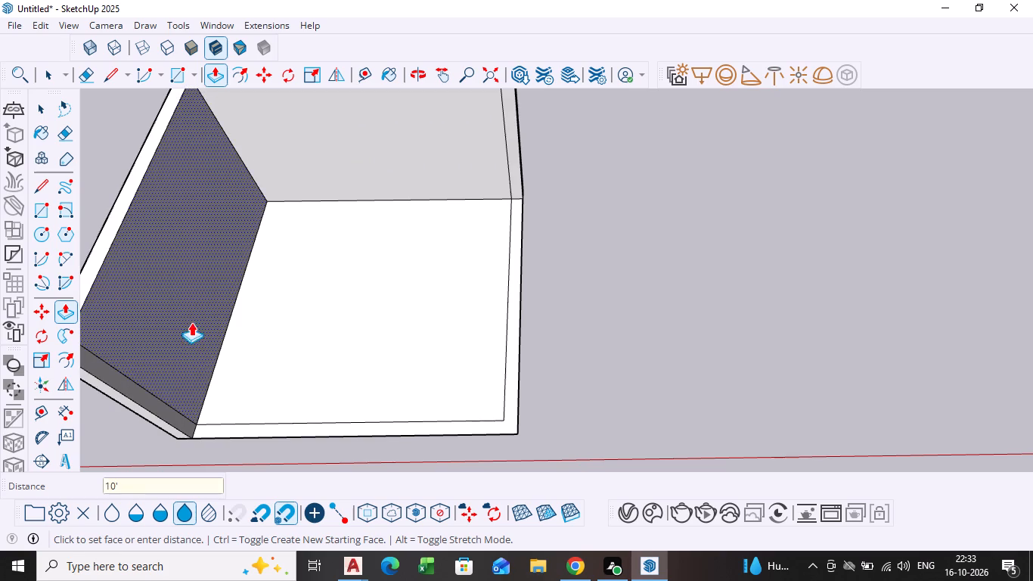
pyautogui.moveTo(191, 345); pyautogui.dragTo(163, 297, button='middle')
pyautogui.press('space')
# Examine the two raised walls and the floor with its remaining border strip from several angles.
pyautogui.scroll(-3, 476, 360)
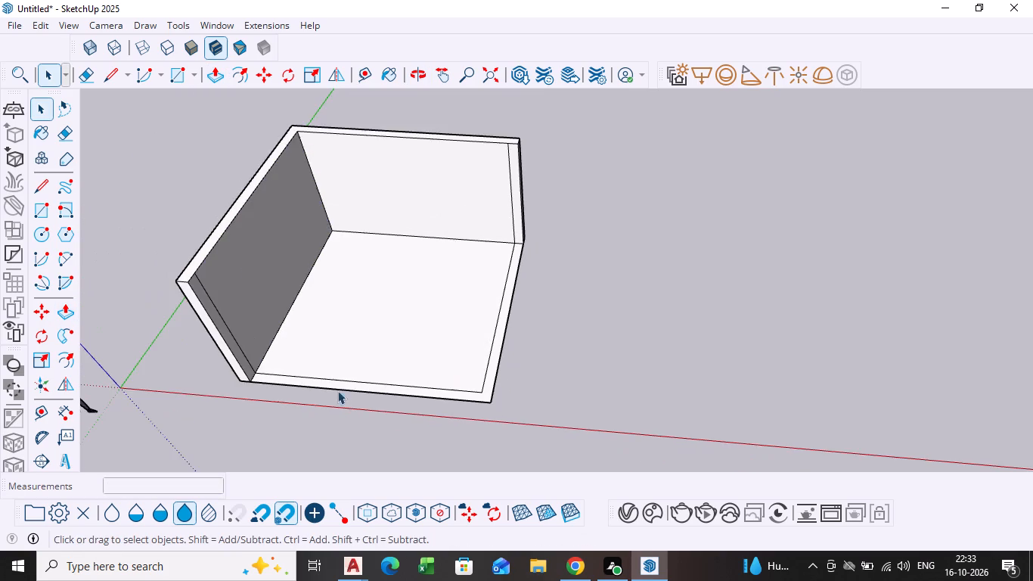
pyautogui.scroll(-1, 337, 391)
pyautogui.moveTo(336, 391); pyautogui.dragTo(283, 322, button='middle')
pyautogui.scroll(4, 321, 302)
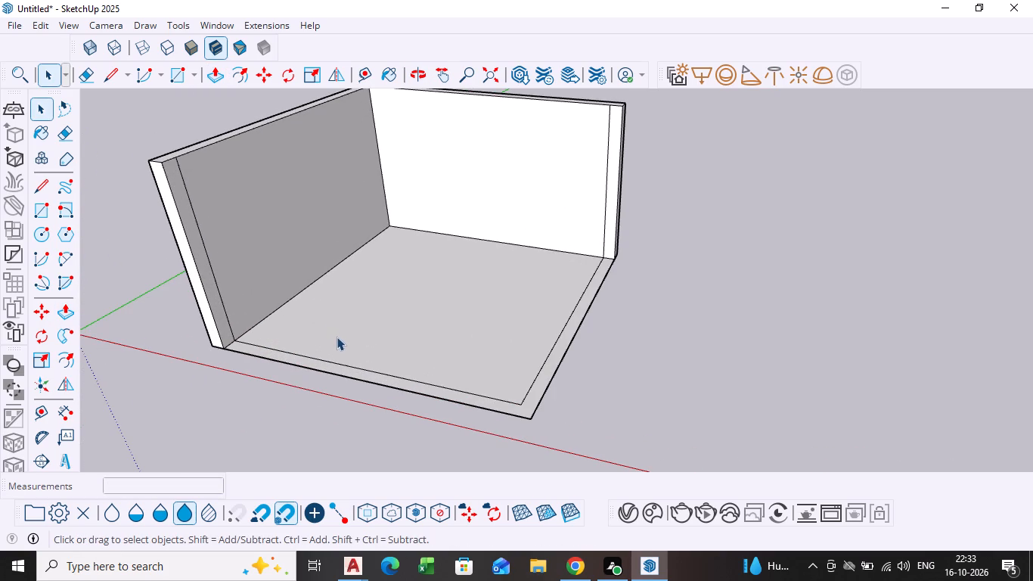
pyautogui.scroll(-1, 382, 346)
pyautogui.moveTo(359, 338); pyautogui.dragTo(342, 345, button='middle')
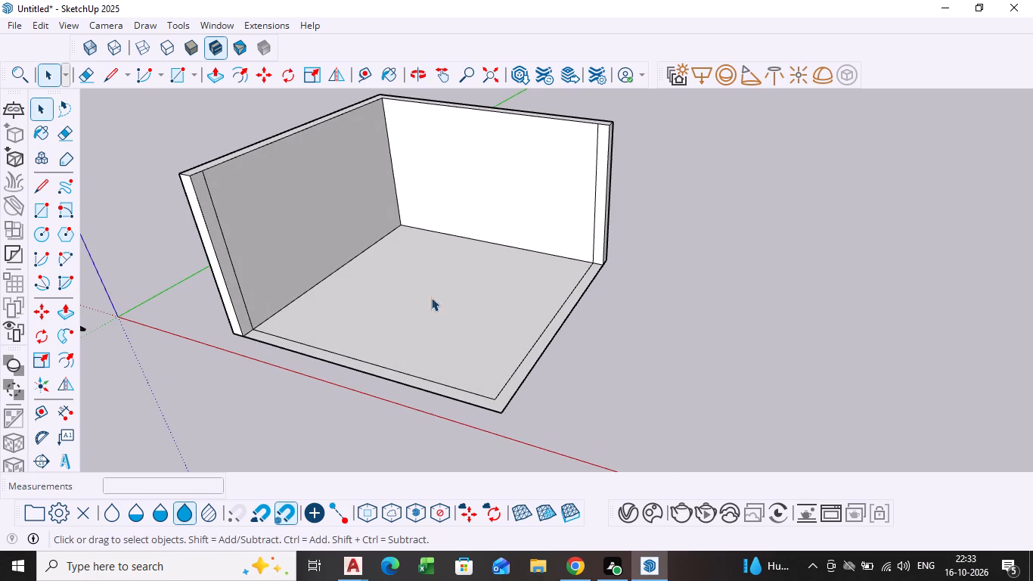
pyautogui.scroll(1, 442, 357)
pyautogui.scroll(3, 496, 441)
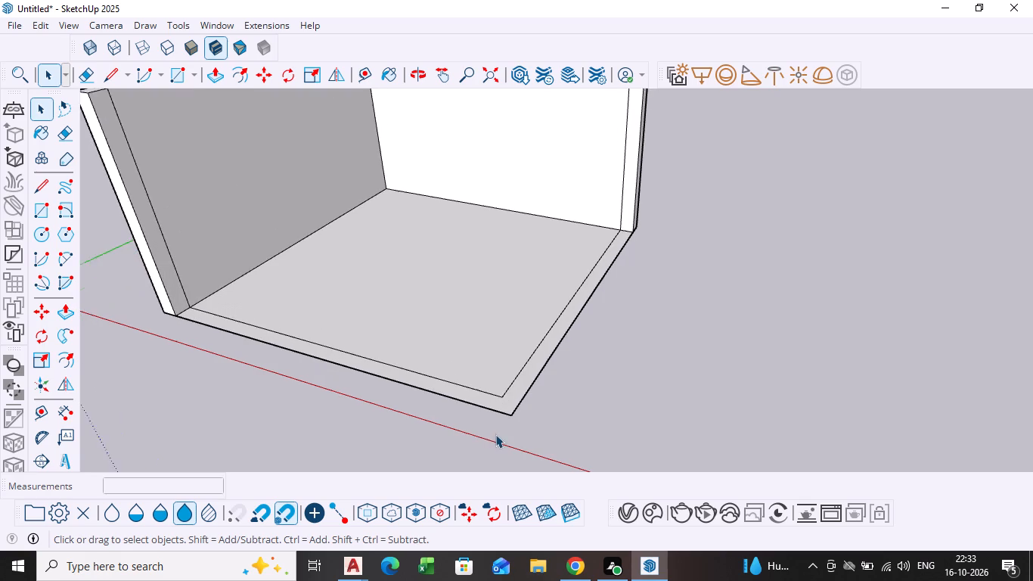
pyautogui.scroll(-1, 318, 328)
pyautogui.moveTo(327, 335); pyautogui.dragTo(417, 387, button='middle')
pyautogui.scroll(3, 241, 353)
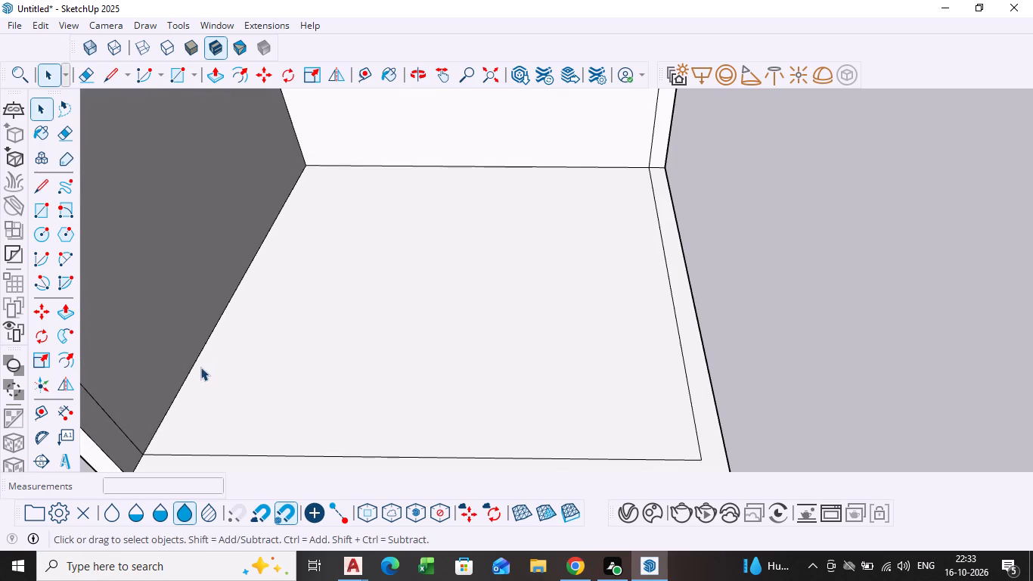
# Copy the floor edge along the left wall 4" up the wall's inner face.
pyautogui.click(192, 367)
pyautogui.press('n')
pyautogui.press('m')
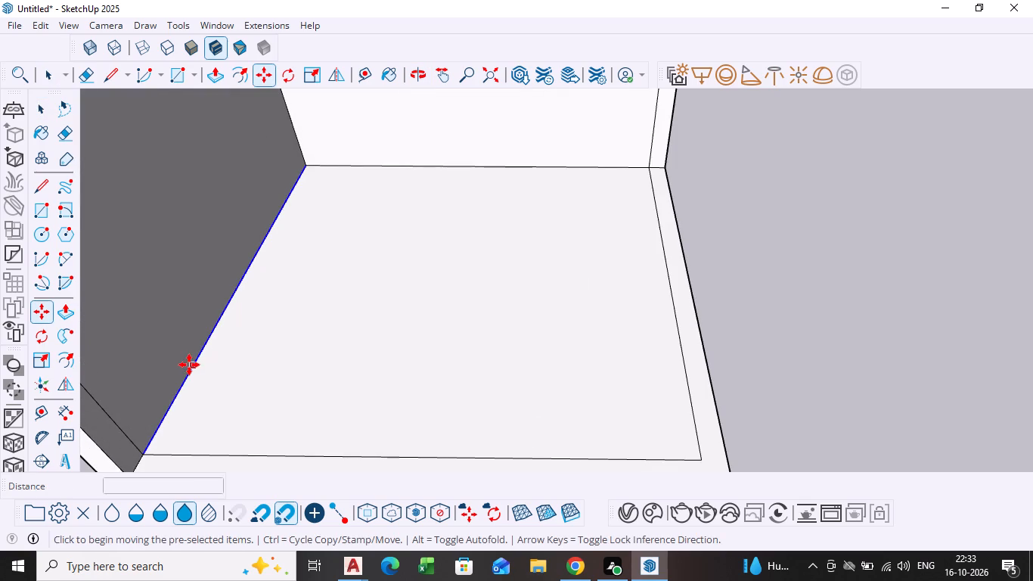
pyautogui.click(189, 366)
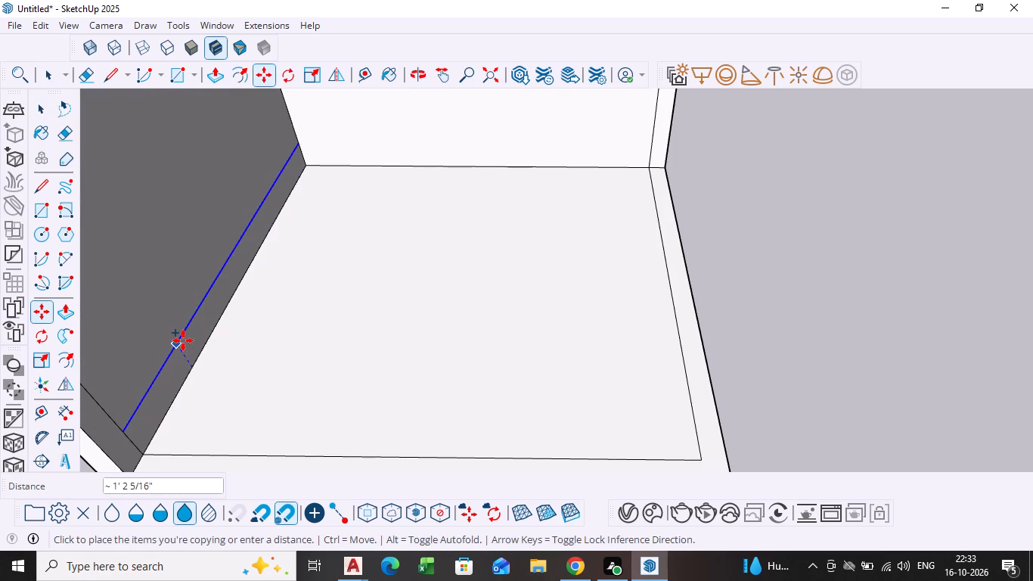
pyautogui.press('4')
pyautogui.press('Return')
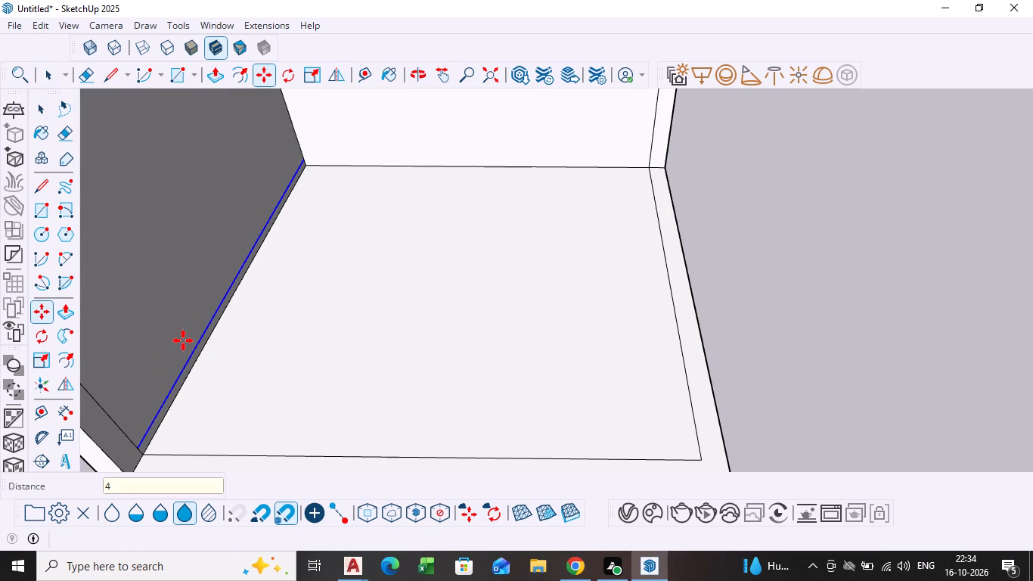
pyautogui.press('space')
# Push/Pull the 4" high strip at the base of the left wall out 22" over the floor.
pyautogui.scroll(4, 203, 394)
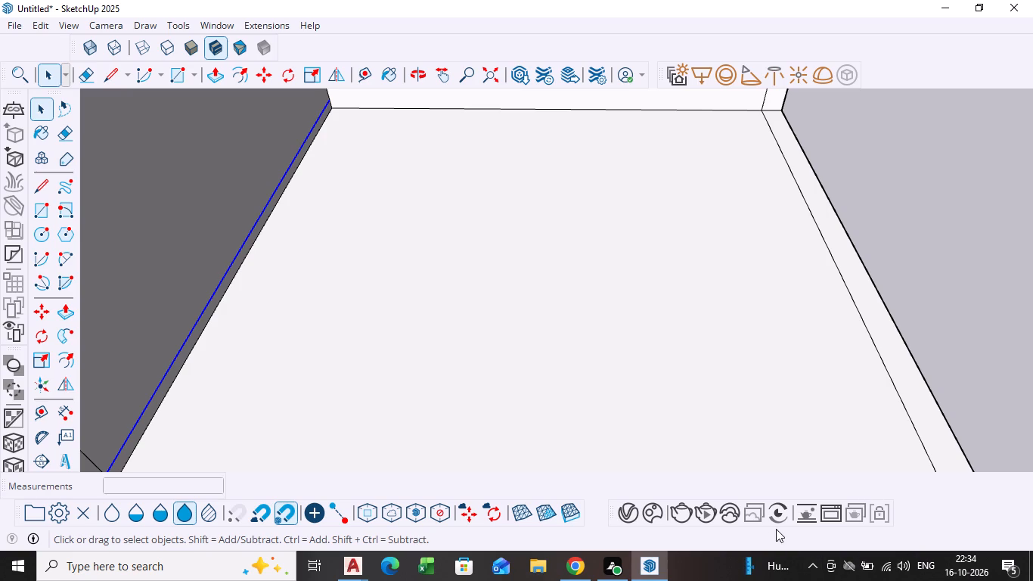
pyautogui.scroll(-3, 734, 507)
pyautogui.scroll(-2, 302, 298)
pyautogui.keyDown('shift'); pyautogui.moveTo(312, 301); pyautogui.dragTo(415, 281, button='middle'); pyautogui.keyUp('shift')
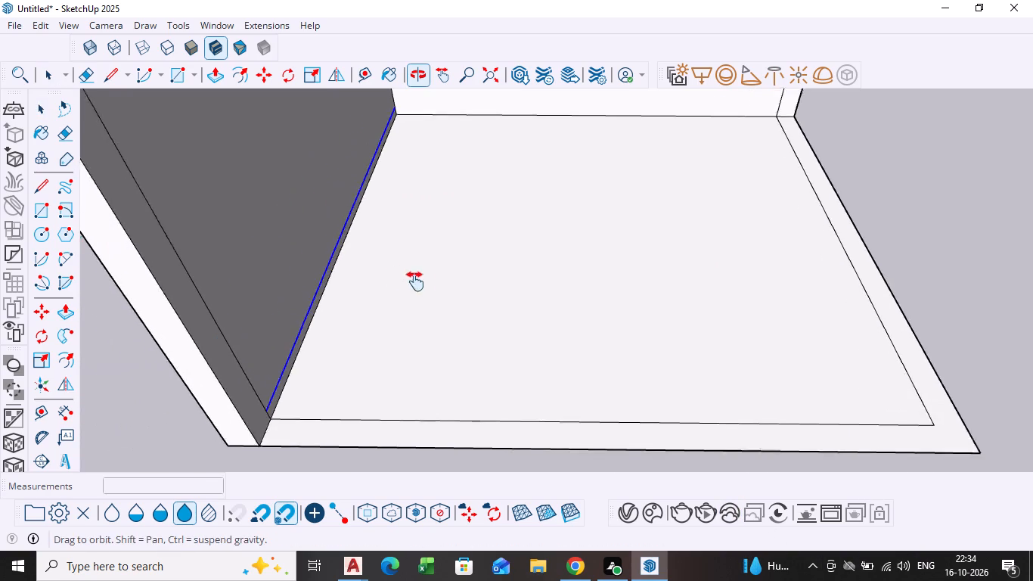
pyautogui.keyDown('shift'); pyautogui.moveTo(415, 281); pyautogui.dragTo(430, 286, button='middle'); pyautogui.keyUp('shift')
pyautogui.scroll(5, 346, 343)
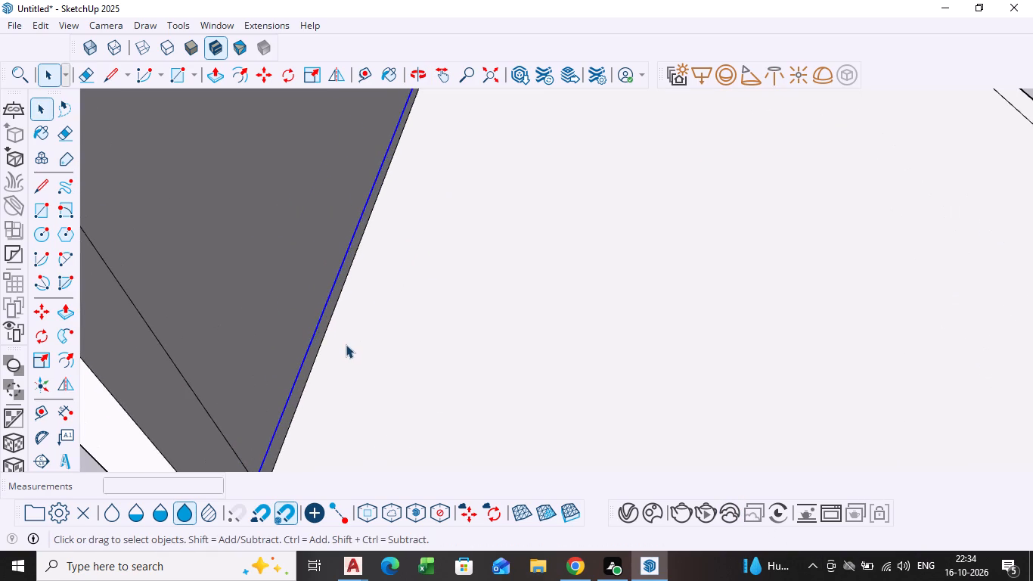
pyautogui.scroll(-2, 376, 351)
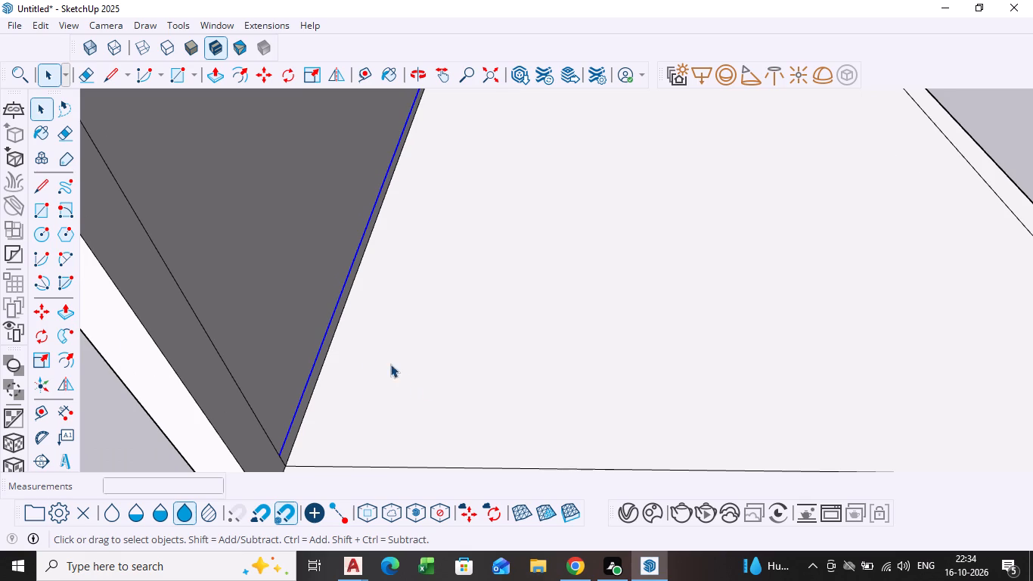
pyautogui.scroll(-3, 364, 374)
pyautogui.keyDown('shift'); pyautogui.moveTo(373, 371); pyautogui.dragTo(382, 313, button='middle'); pyautogui.keyUp('shift')
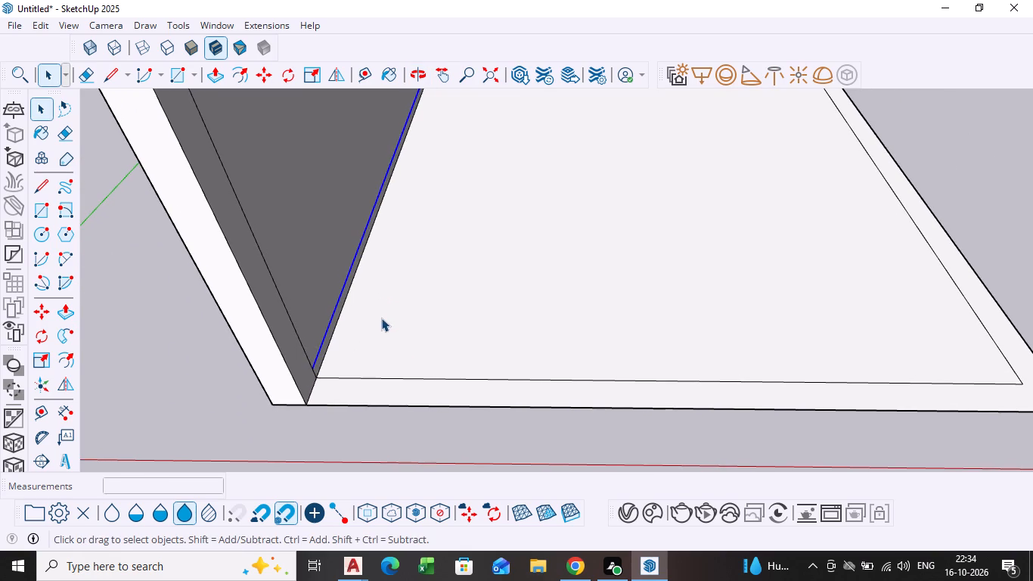
pyautogui.scroll(3, 353, 356)
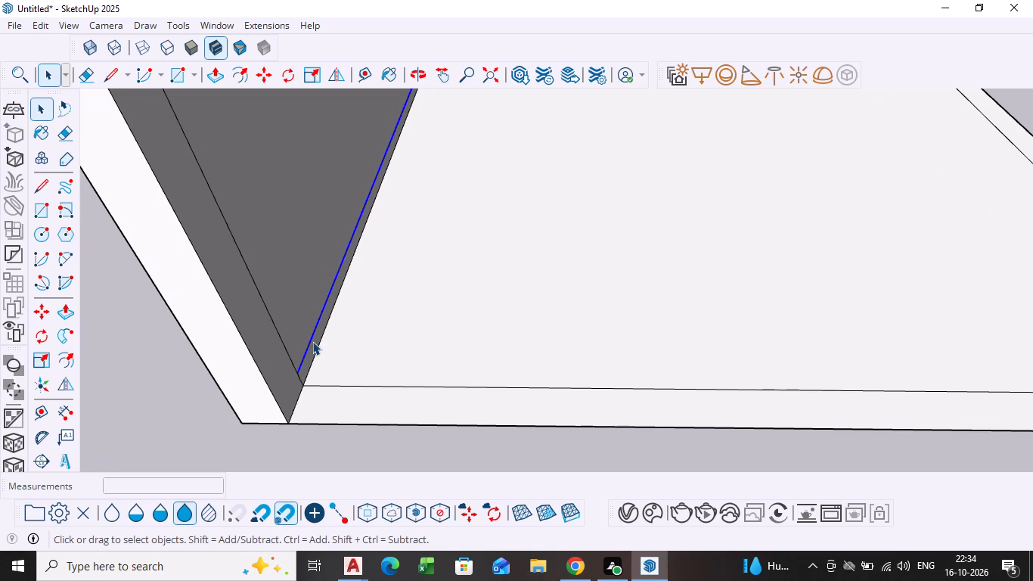
pyautogui.click(317, 342)
pyautogui.press('p')
pyautogui.click(318, 342)
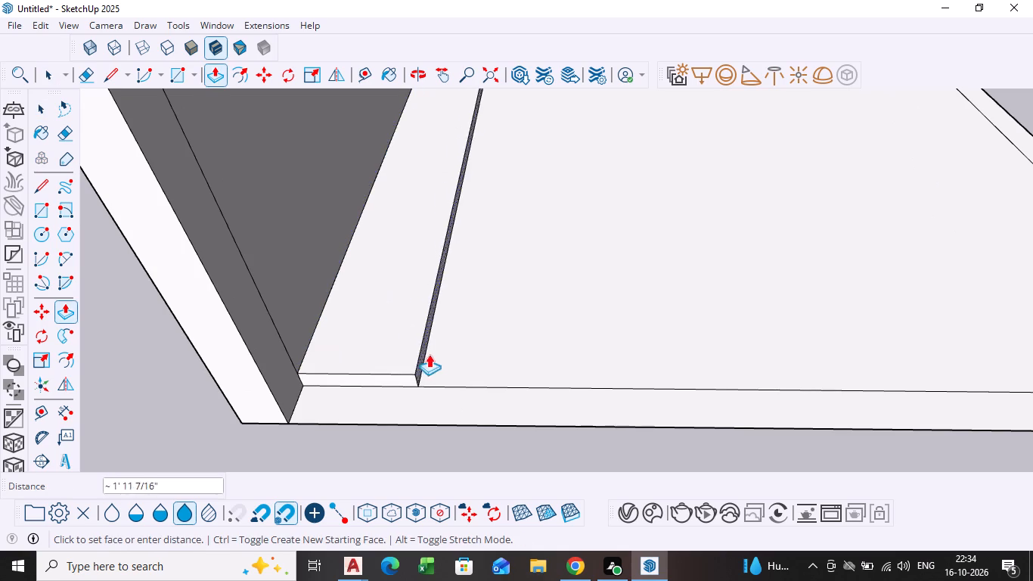
pyautogui.scroll(-3, 471, 357)
pyautogui.moveTo(473, 356); pyautogui.dragTo(425, 305, button='middle')
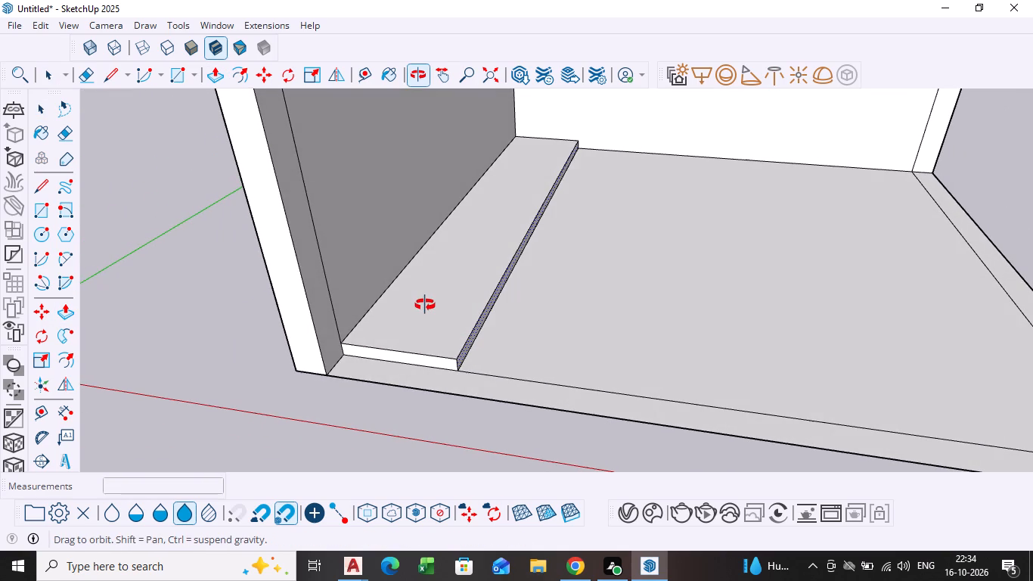
pyautogui.moveTo(425, 305); pyautogui.dragTo(426, 305, button='middle')
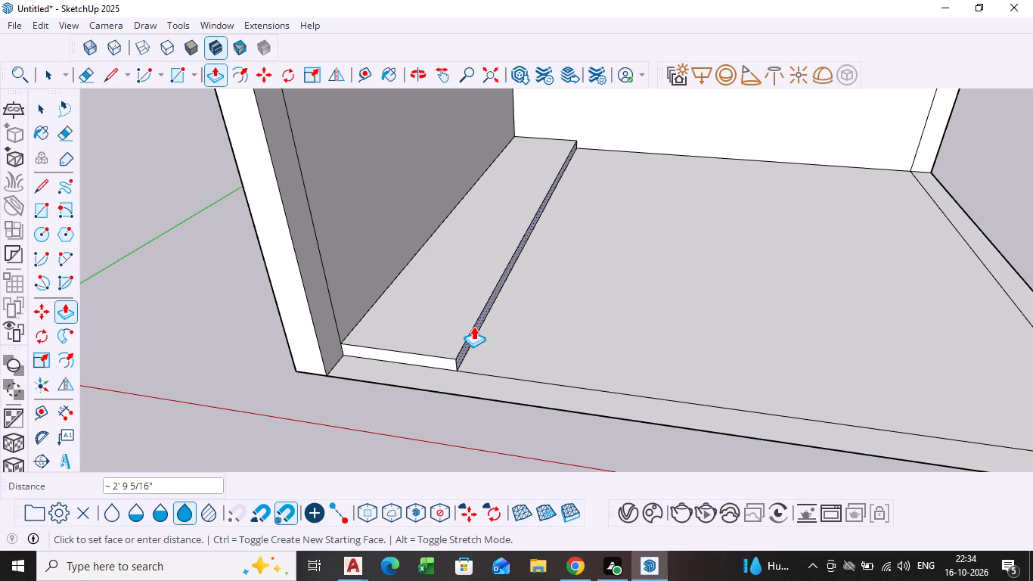
pyautogui.write('22')
pyautogui.press('Return')
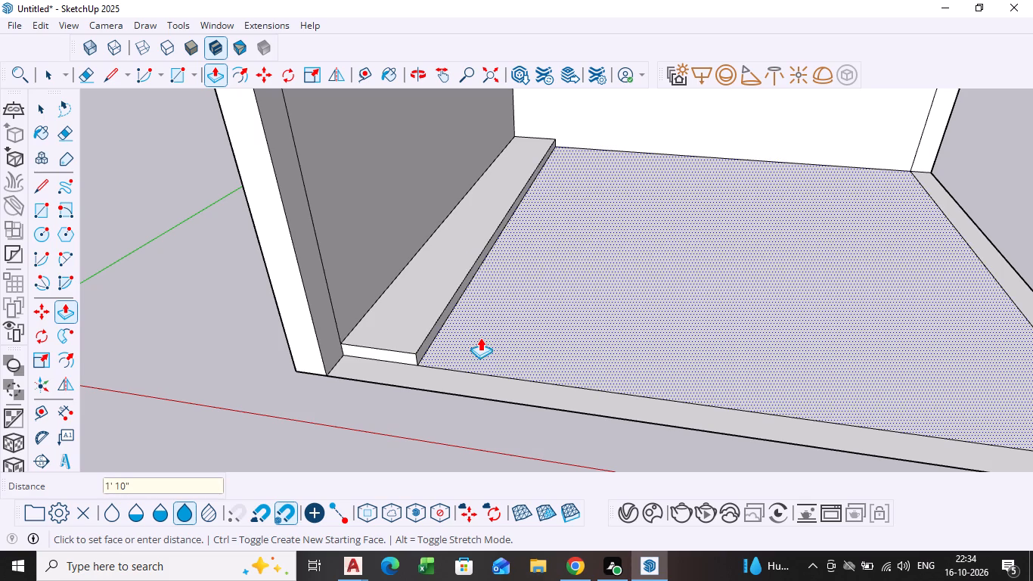
pyautogui.press('space')
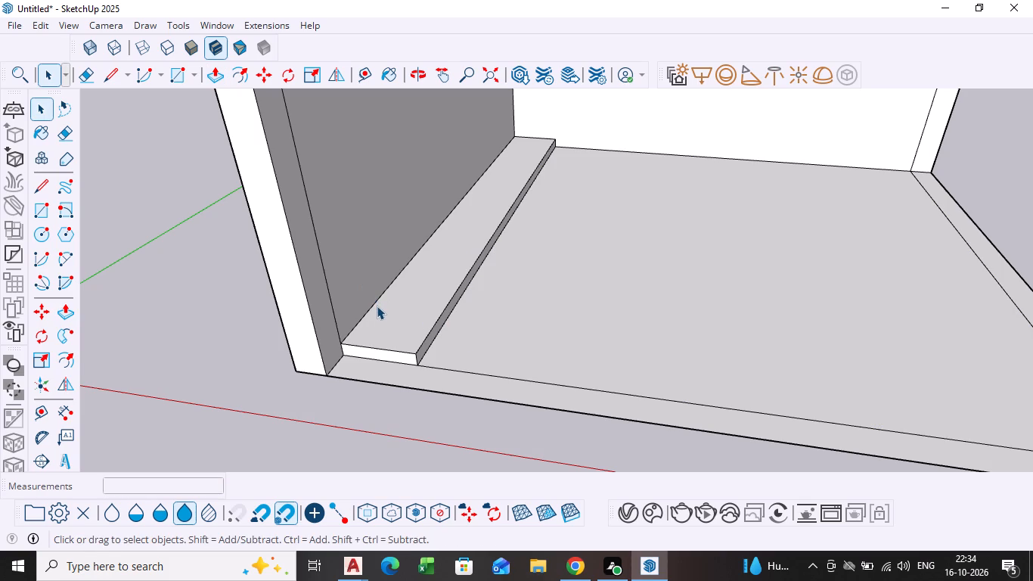
# Copy the base block's top back edge 30" up the inner face of the left wall.
pyautogui.click(377, 306)
pyautogui.press('m')
pyautogui.click(377, 306)
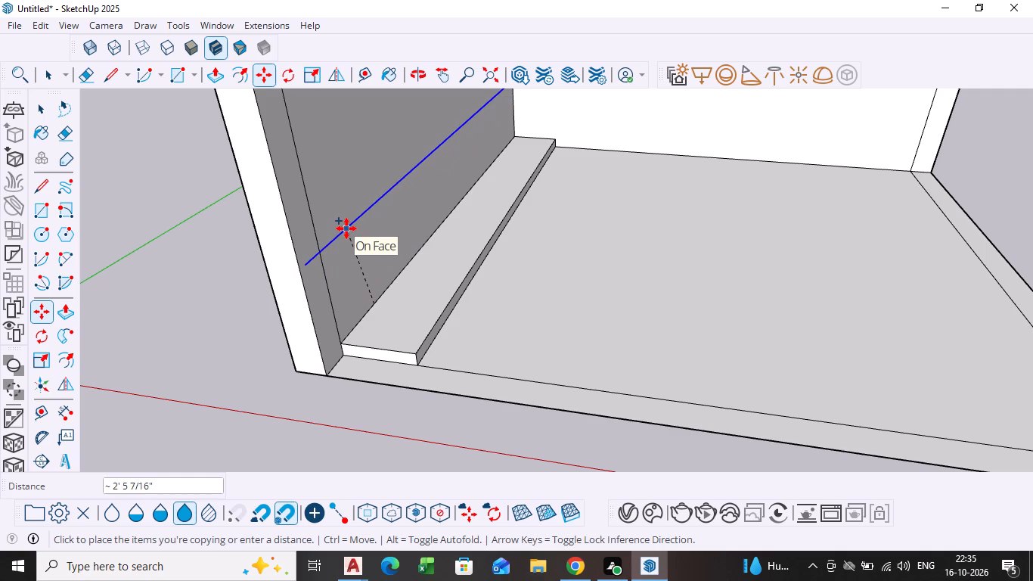
pyautogui.scroll(-1, 364, 214)
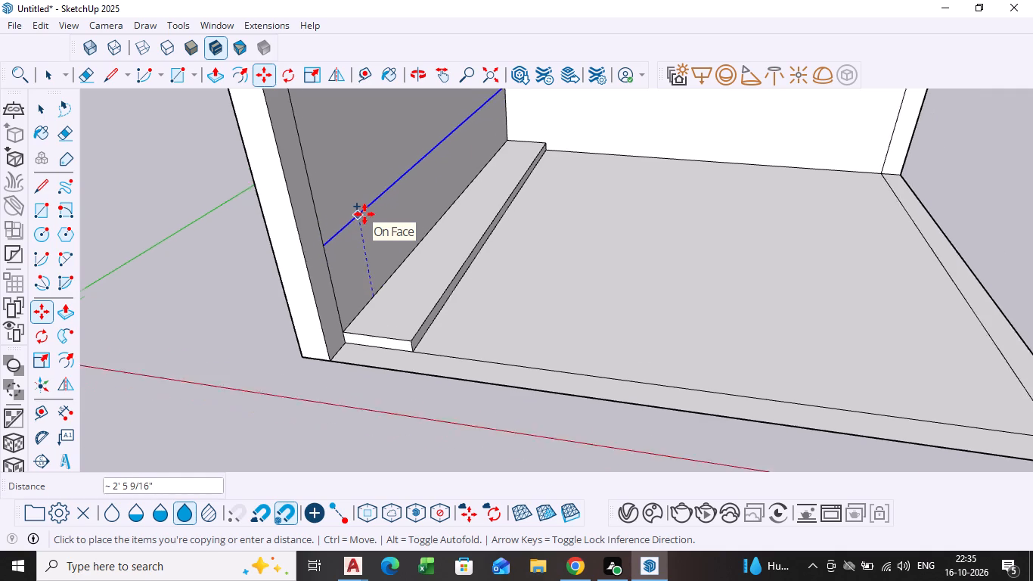
pyautogui.scroll(-1, 364, 214)
pyautogui.keyDown('shift'); pyautogui.moveTo(365, 214); pyautogui.dragTo(335, 270, button='middle'); pyautogui.keyUp('shift')
pyautogui.scroll(1, 335, 270)
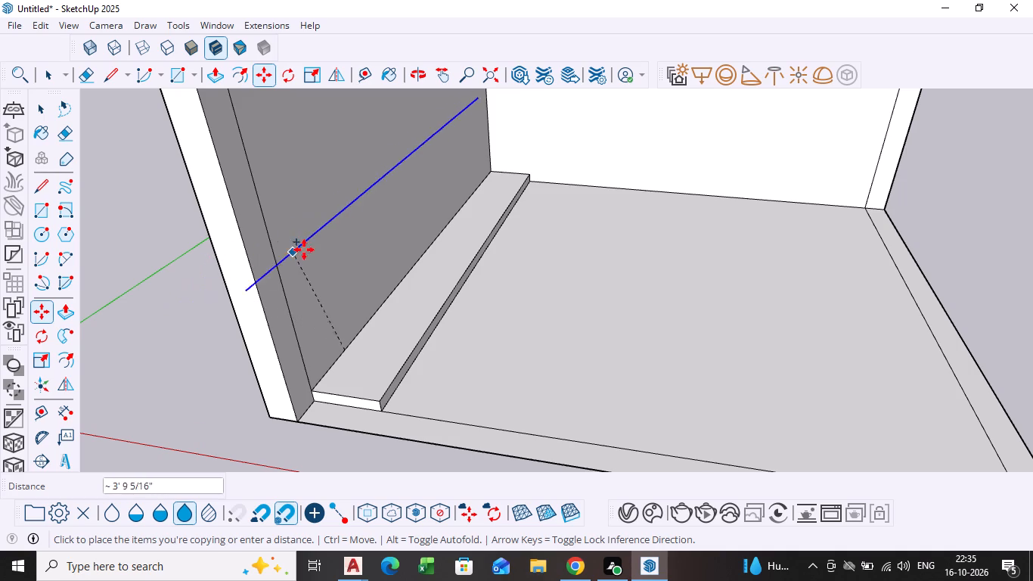
pyautogui.write('30')
pyautogui.press('Return')
pyautogui.press('space')
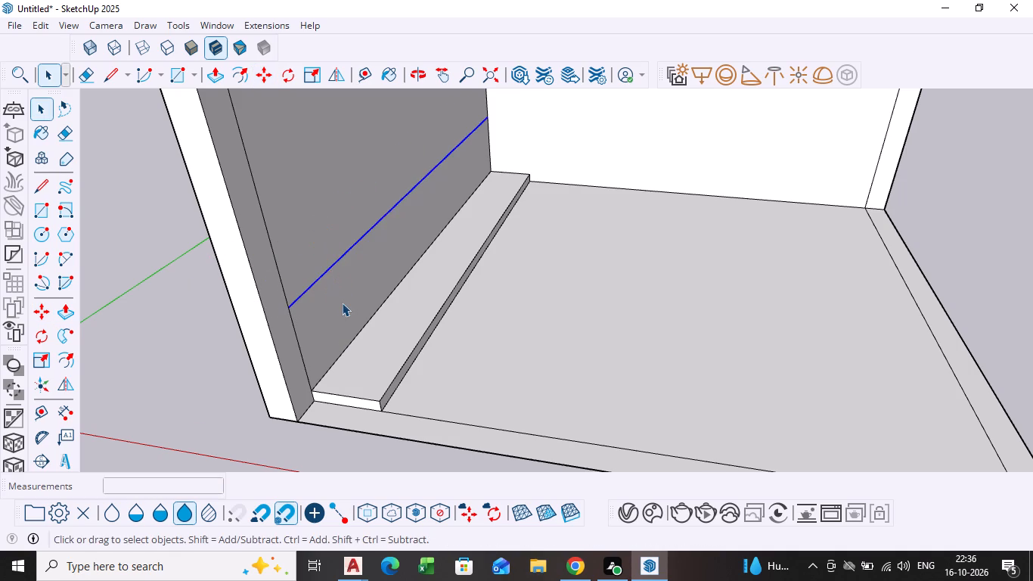
# Push/Pull the 30" high wall band above the base block out 24" to form a cabinet body.
pyautogui.click(343, 303)
pyautogui.press('p')
pyautogui.click(344, 303)
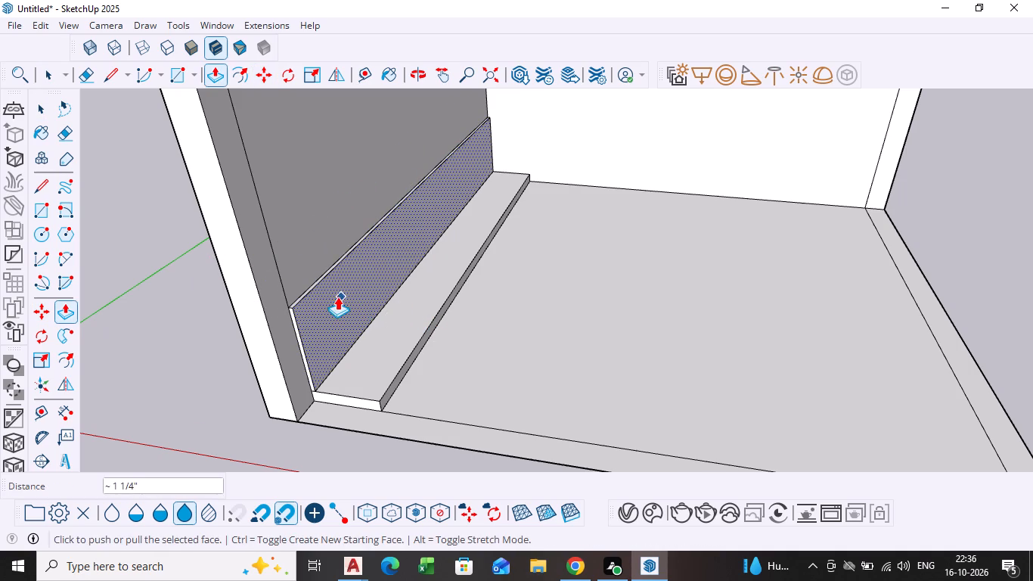
pyautogui.moveTo(321, 296); pyautogui.dragTo(428, 325)
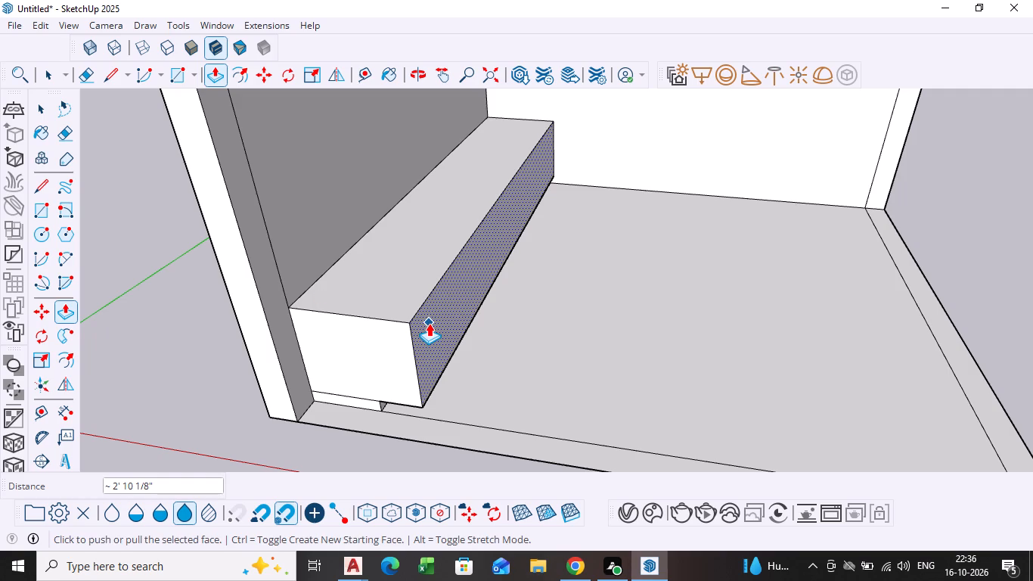
pyautogui.write('24')
pyautogui.press('Return')
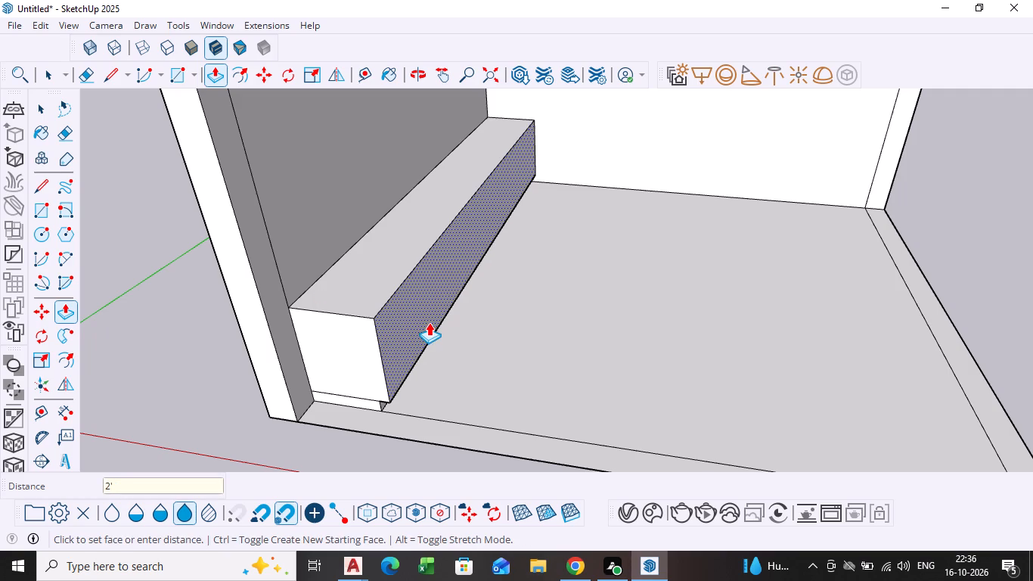
pyautogui.press('space')
# Copy the cabinet body's top back edge 24" up the left wall.
pyautogui.click(335, 263)
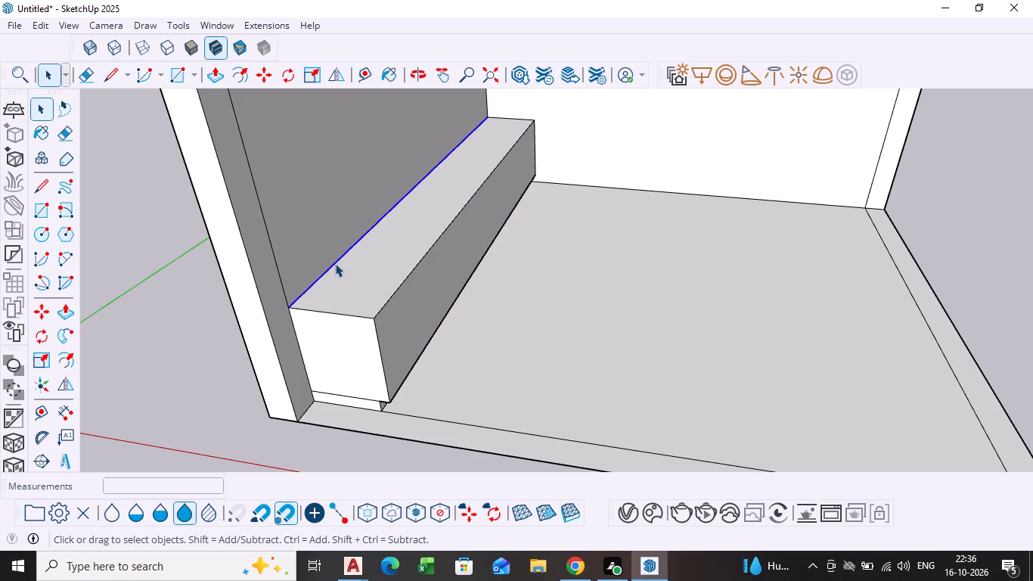
pyautogui.press('m')
pyautogui.click(335, 263)
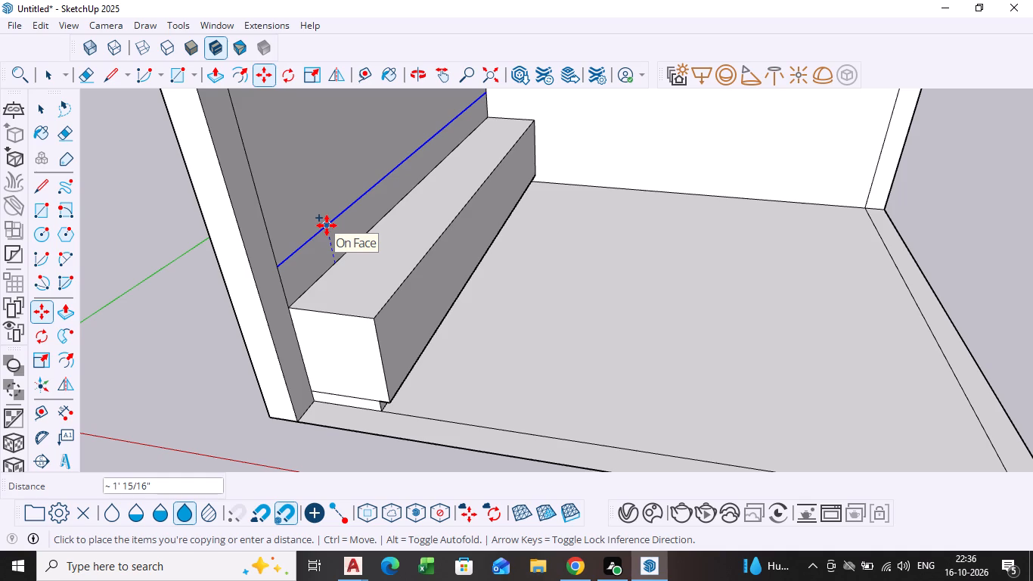
pyautogui.press('2')
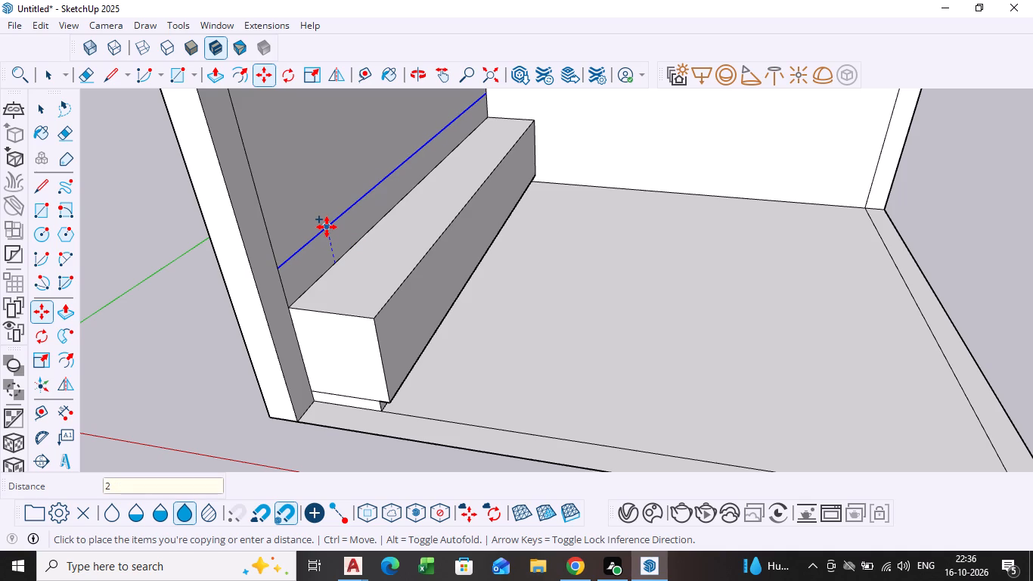
pyautogui.press('4')
pyautogui.press('Return')
pyautogui.press('space')
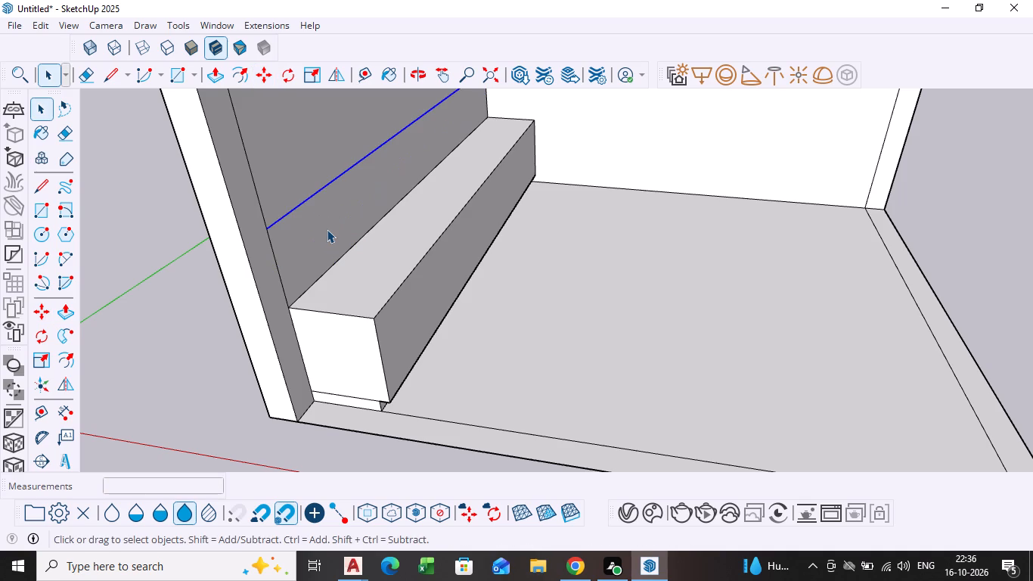
# Push/Pull the 24" high wall band directly above the cabinet body out 2" as a thin panel.
pyautogui.click(326, 229)
pyautogui.press('p')
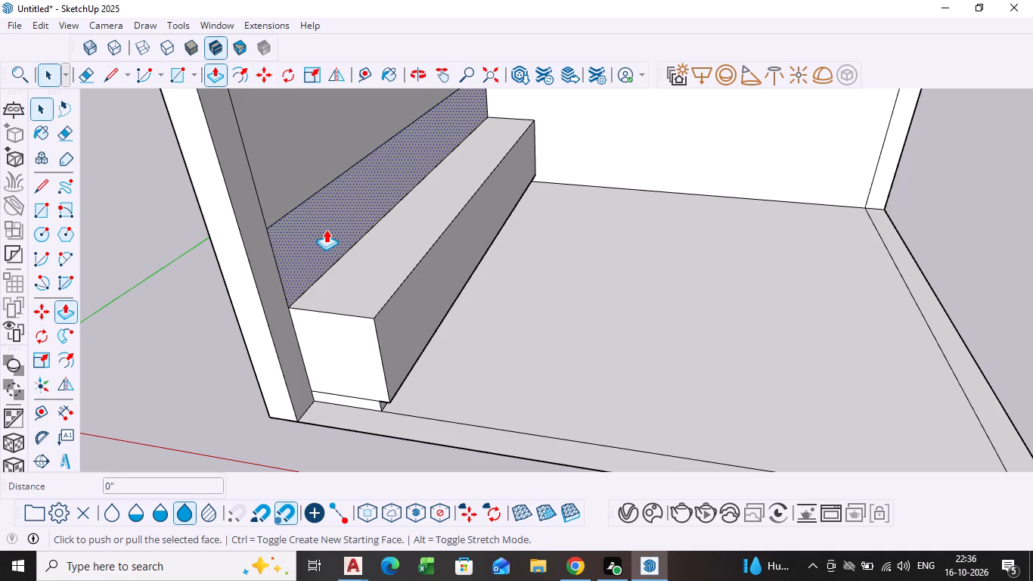
pyautogui.click(326, 229)
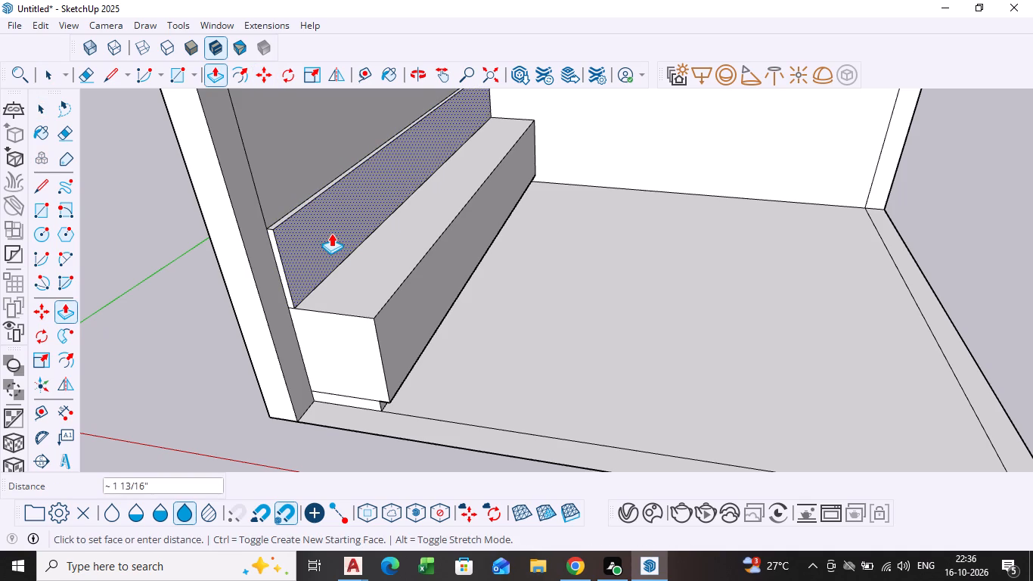
pyautogui.press('2')
pyautogui.press('Return')
pyautogui.press('space')
# Copy the thin panel's top back edge 24" up the left wall.
pyautogui.scroll(-3, 371, 268)
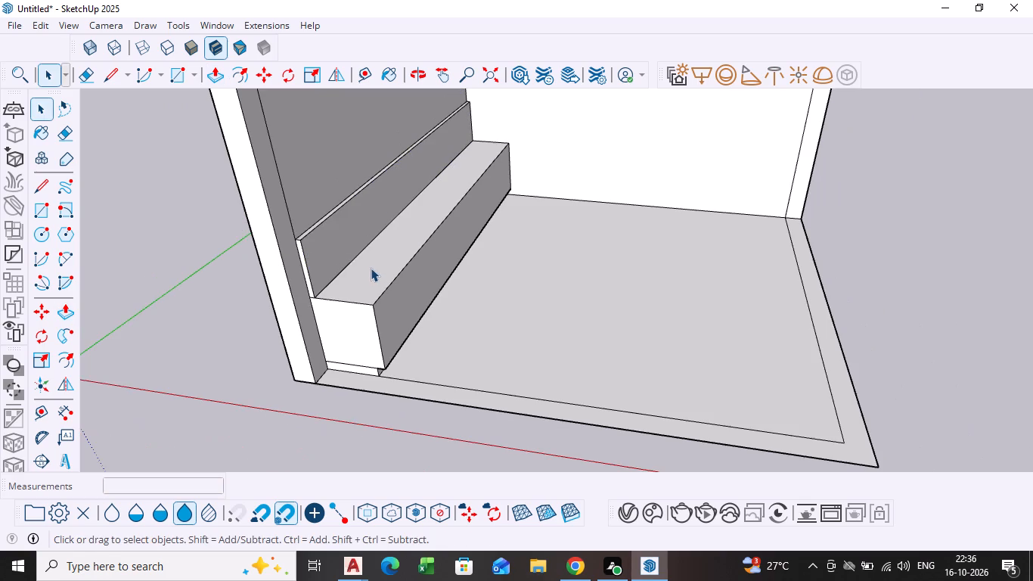
pyautogui.keyDown('shift'); pyautogui.moveTo(374, 273); pyautogui.dragTo(389, 334, button='middle'); pyautogui.keyUp('shift')
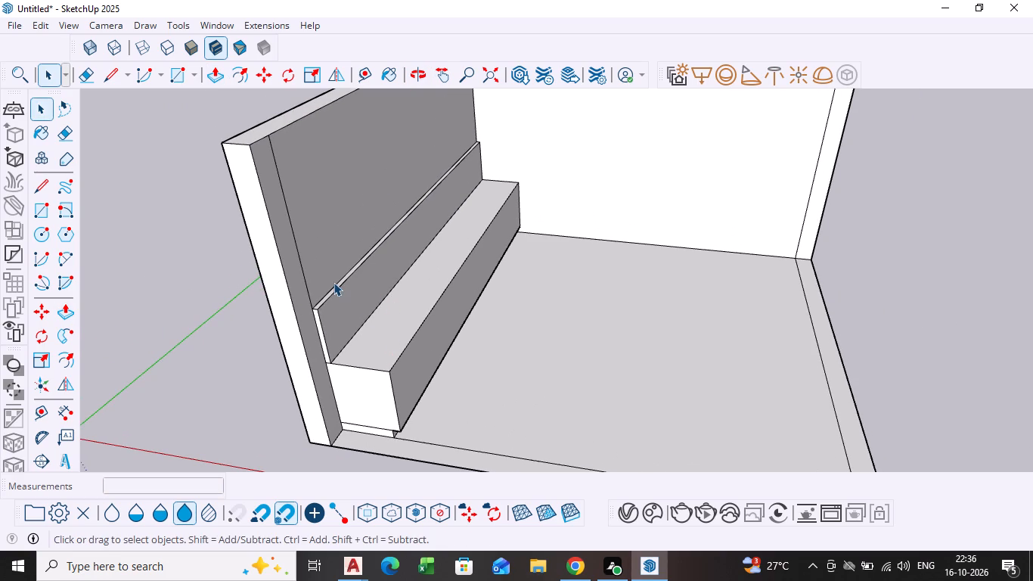
pyautogui.scroll(-1, 309, 275)
pyautogui.keyDown('shift'); pyautogui.moveTo(311, 275); pyautogui.dragTo(315, 293, button='middle'); pyautogui.keyUp('shift')
pyautogui.keyDown('shift'); pyautogui.scroll(-1, 315, 290); pyautogui.keyUp('shift')
pyautogui.keyDown('shift'); pyautogui.moveTo(315, 293); pyautogui.dragTo(315, 298, button='middle'); pyautogui.keyUp('shift')
pyautogui.scroll(3, 317, 296)
pyautogui.click(337, 312)
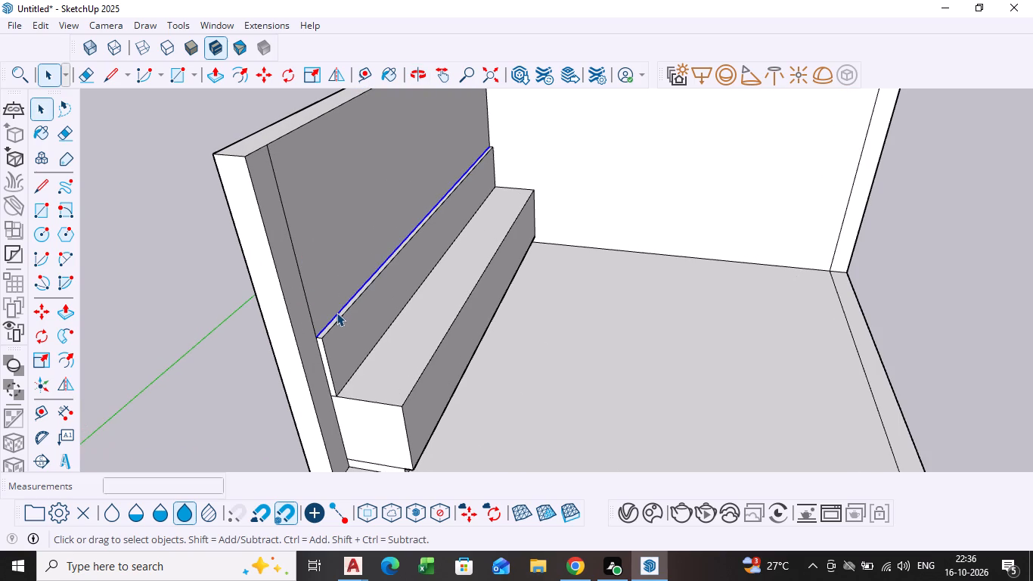
pyautogui.press('m')
pyautogui.click(337, 312)
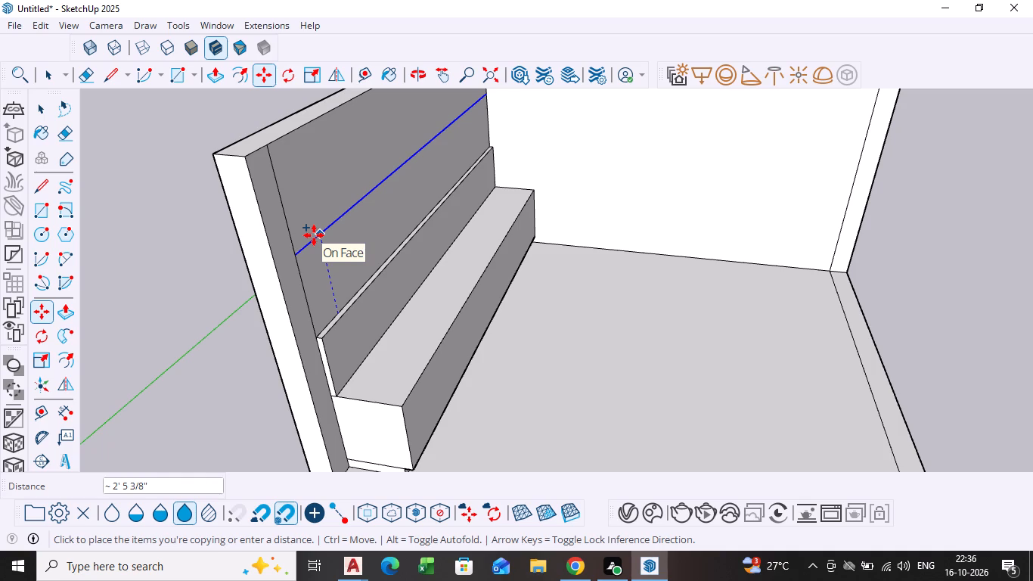
pyautogui.write('24')
pyautogui.press('Return')
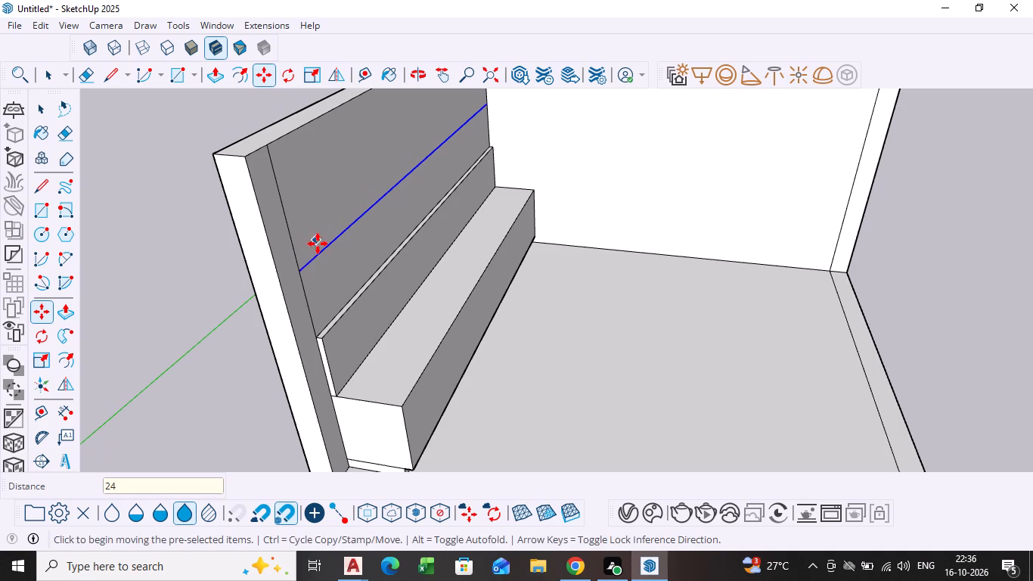
pyautogui.press('space')
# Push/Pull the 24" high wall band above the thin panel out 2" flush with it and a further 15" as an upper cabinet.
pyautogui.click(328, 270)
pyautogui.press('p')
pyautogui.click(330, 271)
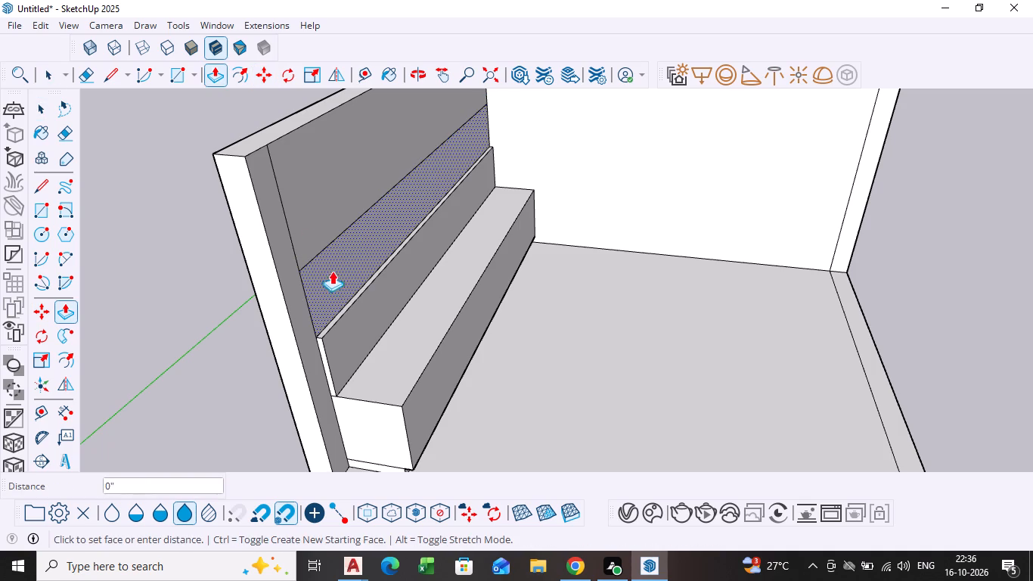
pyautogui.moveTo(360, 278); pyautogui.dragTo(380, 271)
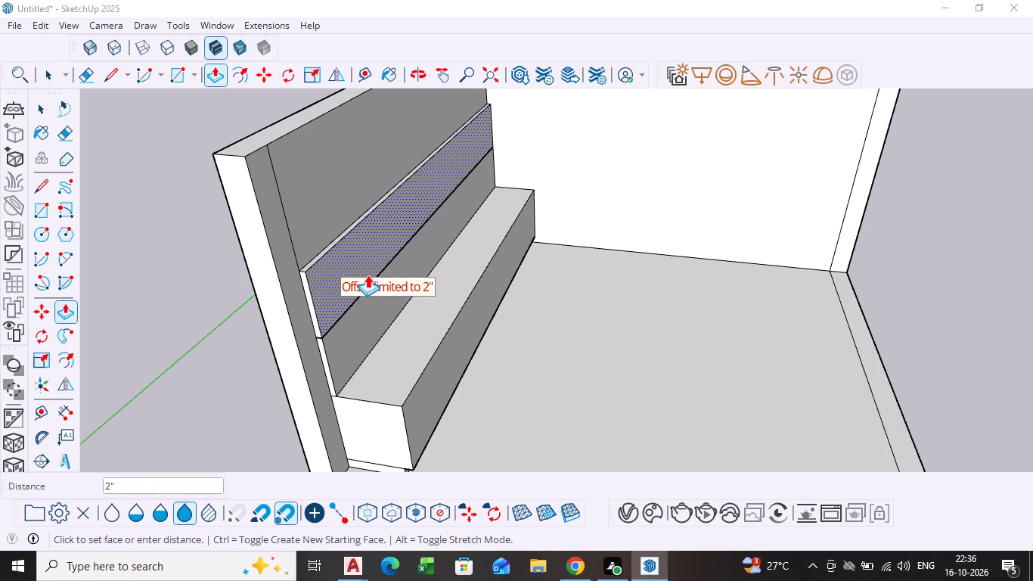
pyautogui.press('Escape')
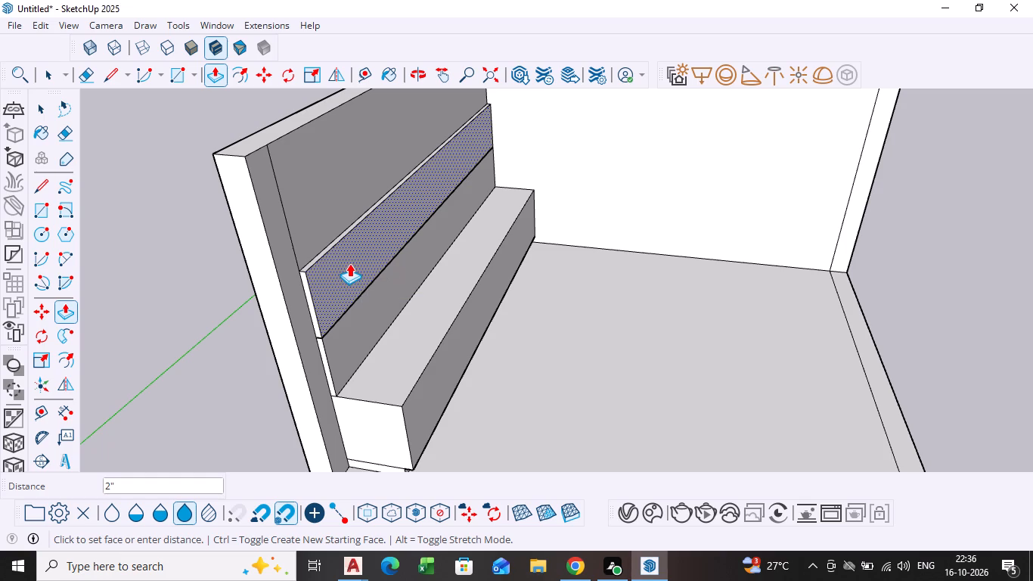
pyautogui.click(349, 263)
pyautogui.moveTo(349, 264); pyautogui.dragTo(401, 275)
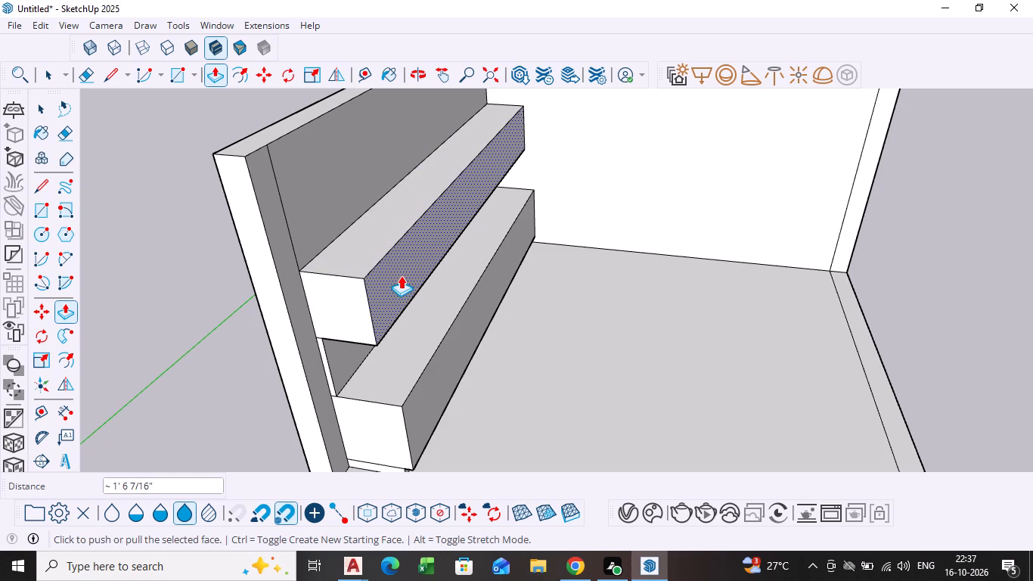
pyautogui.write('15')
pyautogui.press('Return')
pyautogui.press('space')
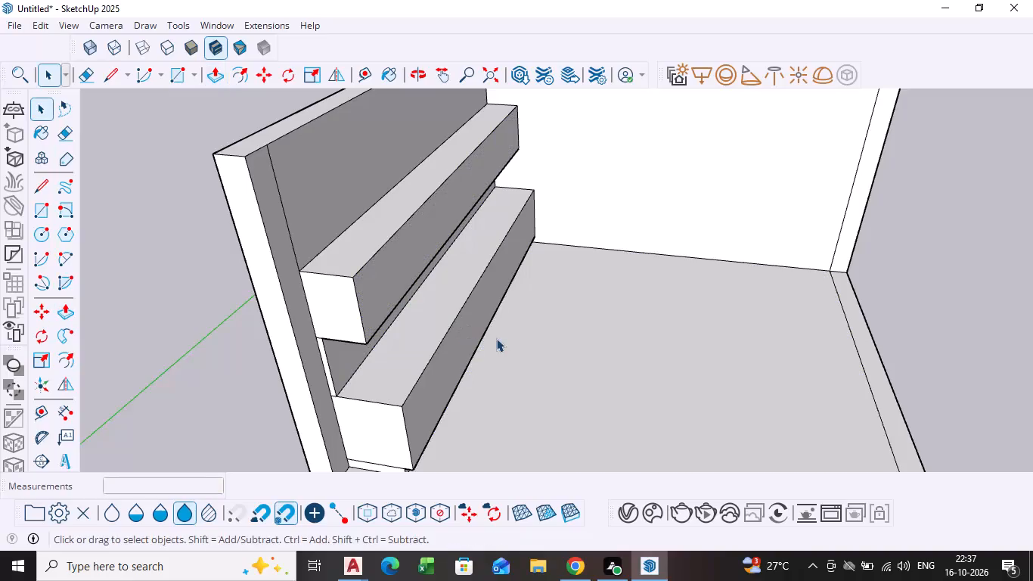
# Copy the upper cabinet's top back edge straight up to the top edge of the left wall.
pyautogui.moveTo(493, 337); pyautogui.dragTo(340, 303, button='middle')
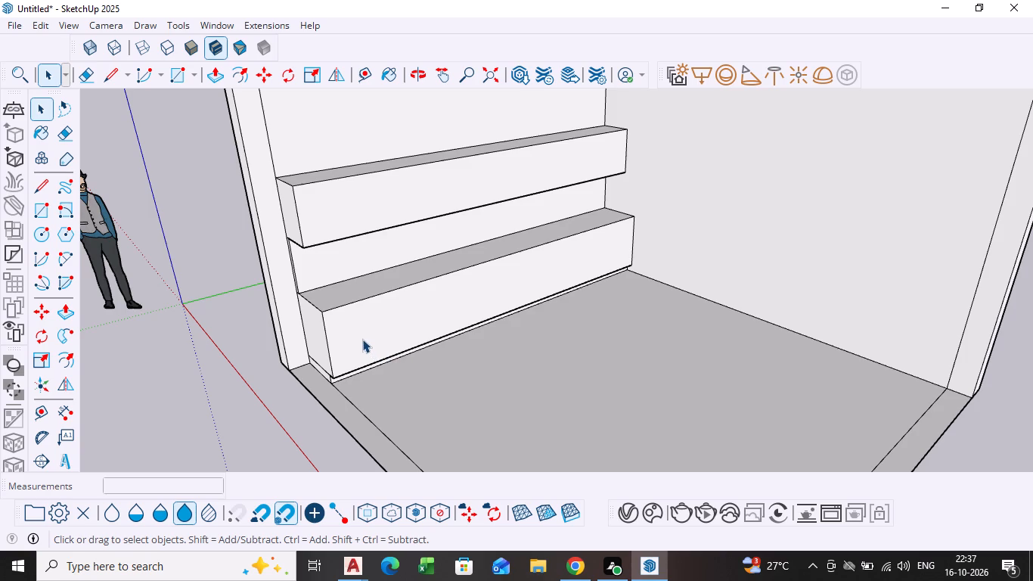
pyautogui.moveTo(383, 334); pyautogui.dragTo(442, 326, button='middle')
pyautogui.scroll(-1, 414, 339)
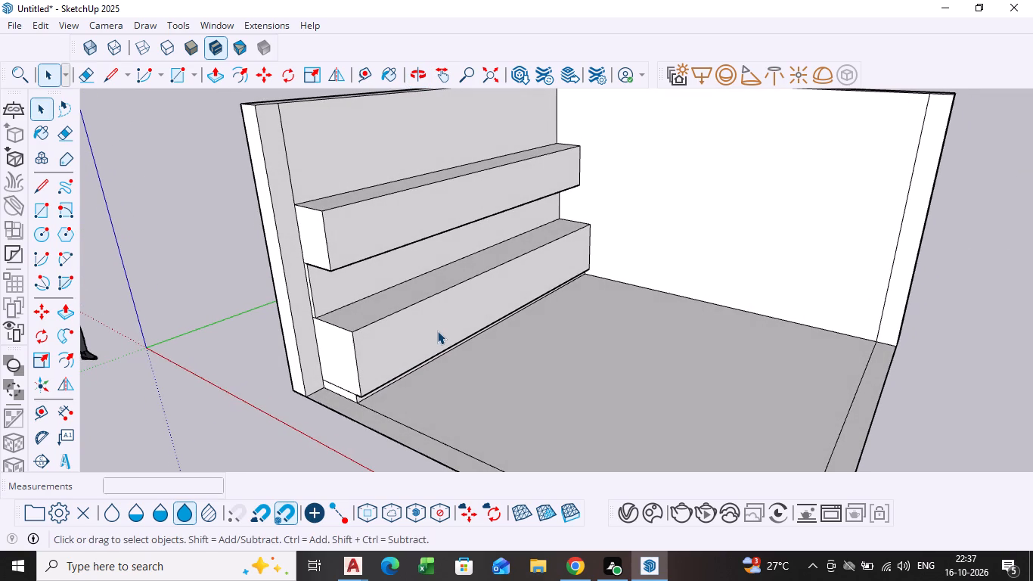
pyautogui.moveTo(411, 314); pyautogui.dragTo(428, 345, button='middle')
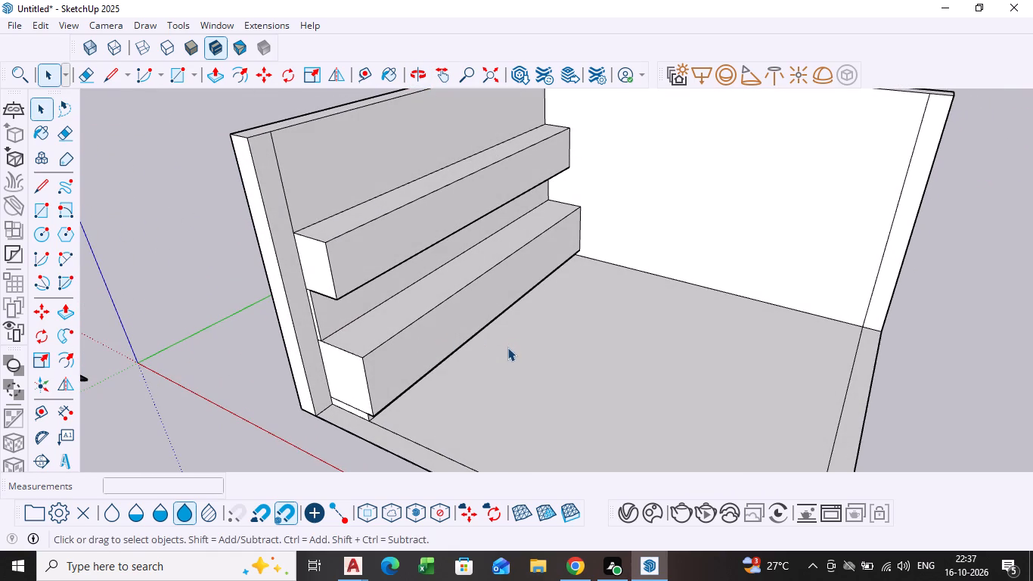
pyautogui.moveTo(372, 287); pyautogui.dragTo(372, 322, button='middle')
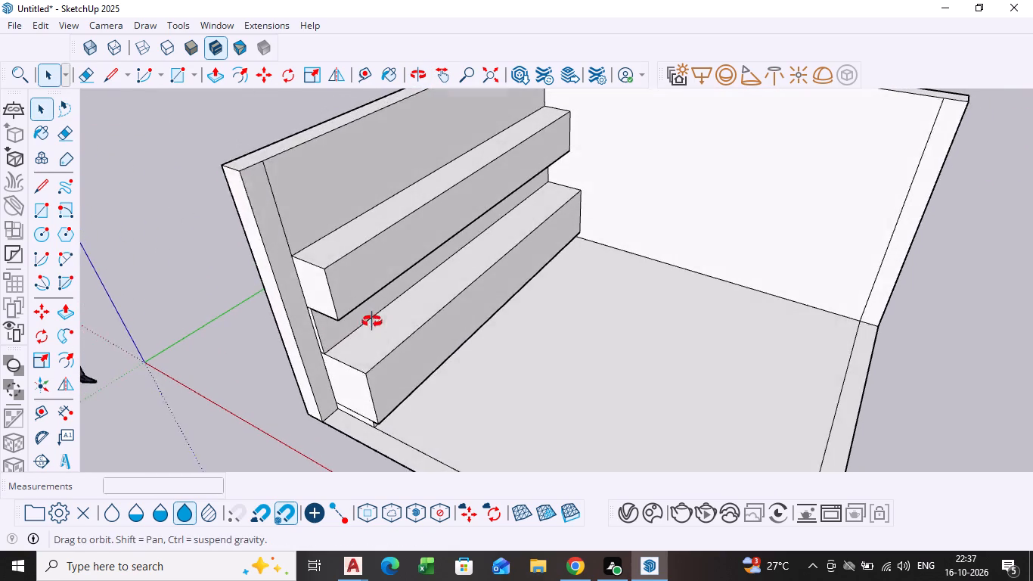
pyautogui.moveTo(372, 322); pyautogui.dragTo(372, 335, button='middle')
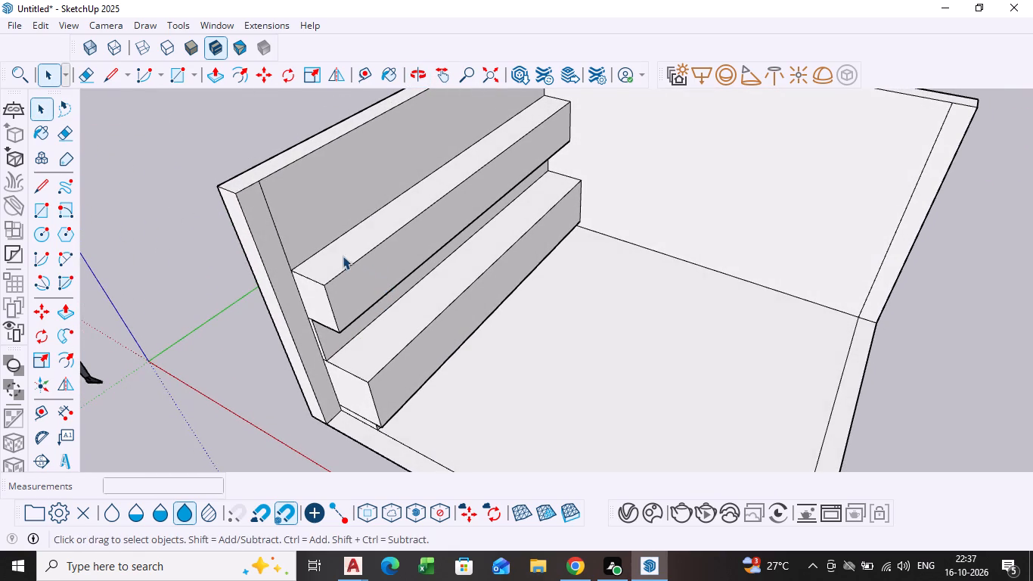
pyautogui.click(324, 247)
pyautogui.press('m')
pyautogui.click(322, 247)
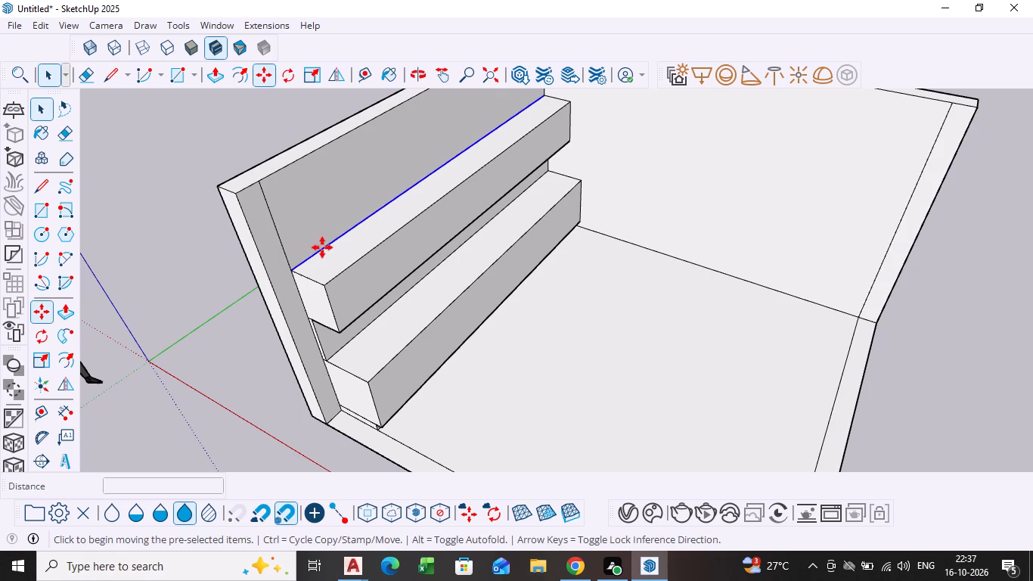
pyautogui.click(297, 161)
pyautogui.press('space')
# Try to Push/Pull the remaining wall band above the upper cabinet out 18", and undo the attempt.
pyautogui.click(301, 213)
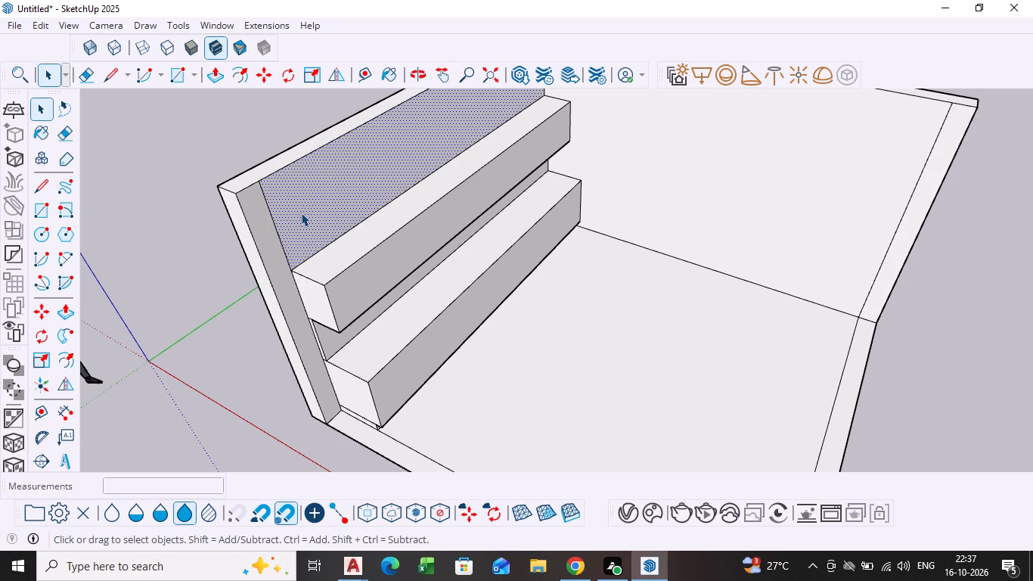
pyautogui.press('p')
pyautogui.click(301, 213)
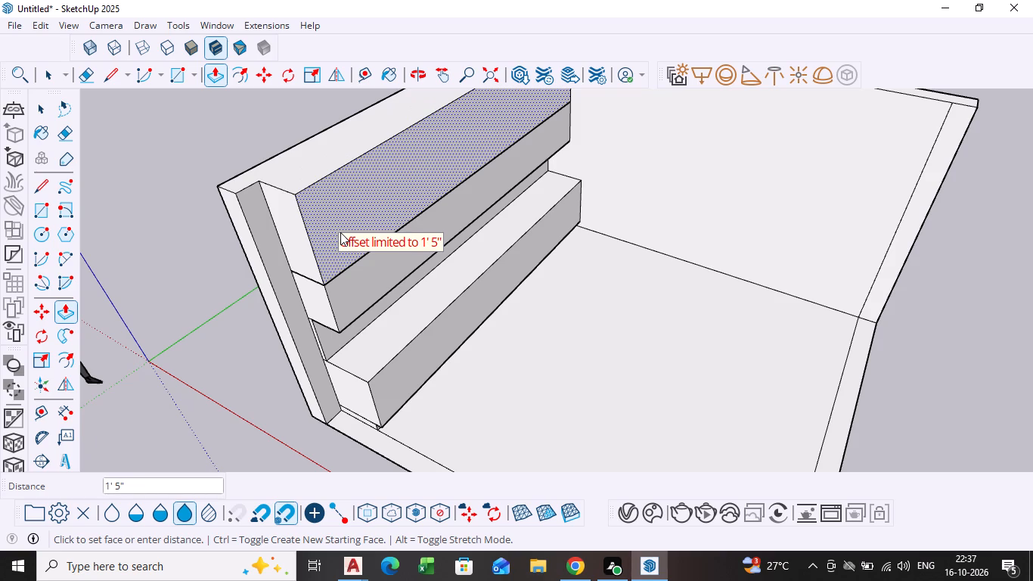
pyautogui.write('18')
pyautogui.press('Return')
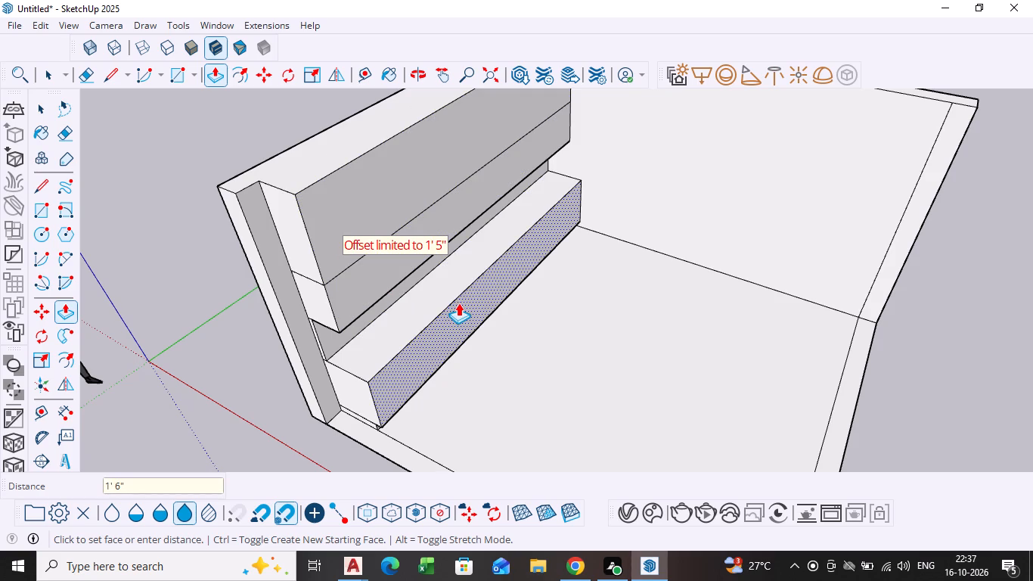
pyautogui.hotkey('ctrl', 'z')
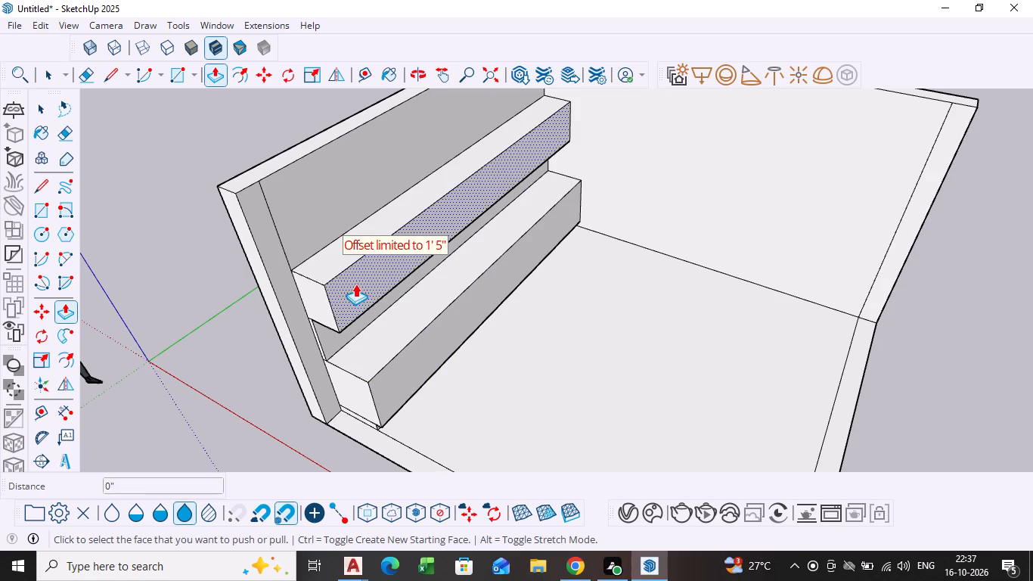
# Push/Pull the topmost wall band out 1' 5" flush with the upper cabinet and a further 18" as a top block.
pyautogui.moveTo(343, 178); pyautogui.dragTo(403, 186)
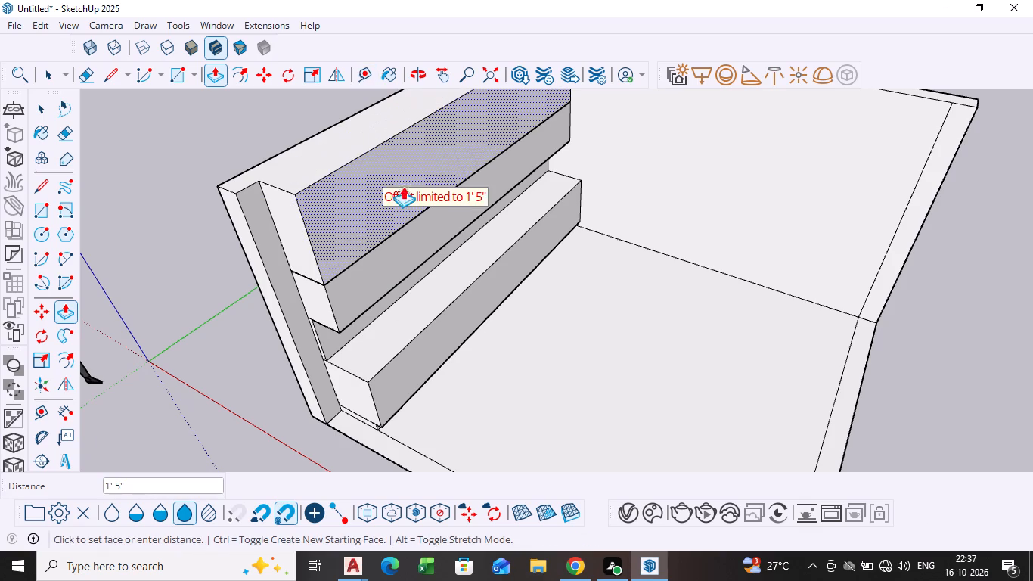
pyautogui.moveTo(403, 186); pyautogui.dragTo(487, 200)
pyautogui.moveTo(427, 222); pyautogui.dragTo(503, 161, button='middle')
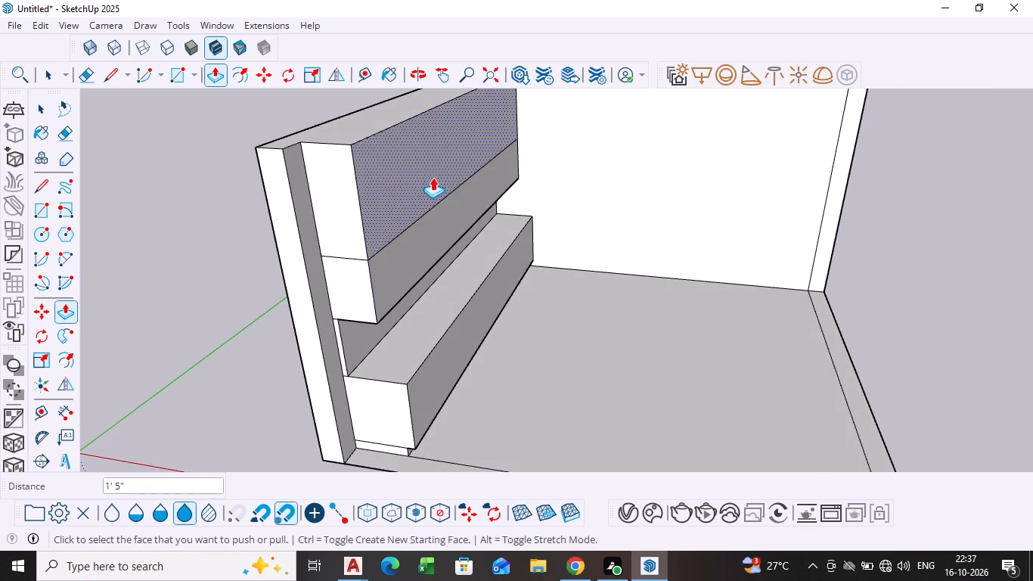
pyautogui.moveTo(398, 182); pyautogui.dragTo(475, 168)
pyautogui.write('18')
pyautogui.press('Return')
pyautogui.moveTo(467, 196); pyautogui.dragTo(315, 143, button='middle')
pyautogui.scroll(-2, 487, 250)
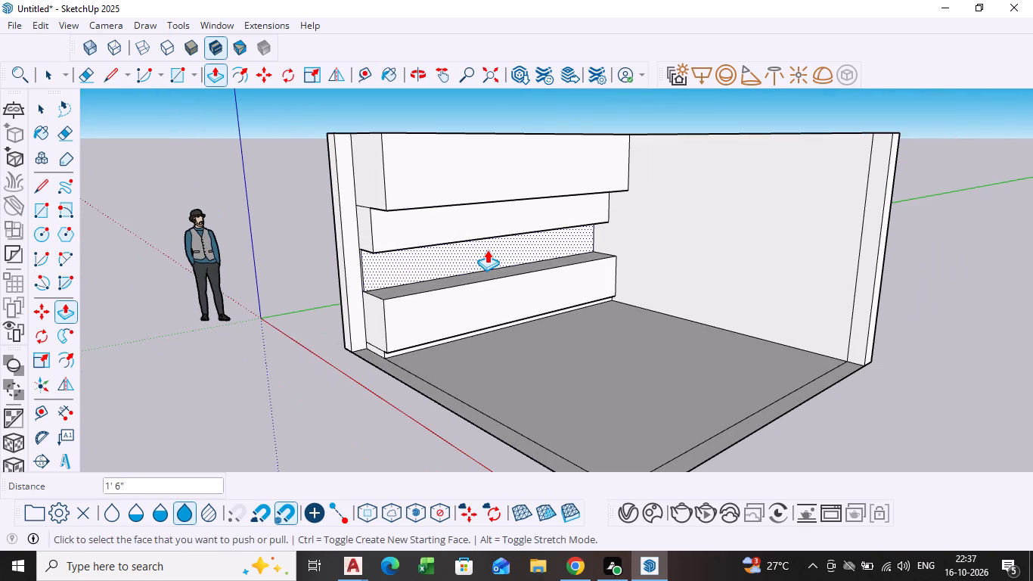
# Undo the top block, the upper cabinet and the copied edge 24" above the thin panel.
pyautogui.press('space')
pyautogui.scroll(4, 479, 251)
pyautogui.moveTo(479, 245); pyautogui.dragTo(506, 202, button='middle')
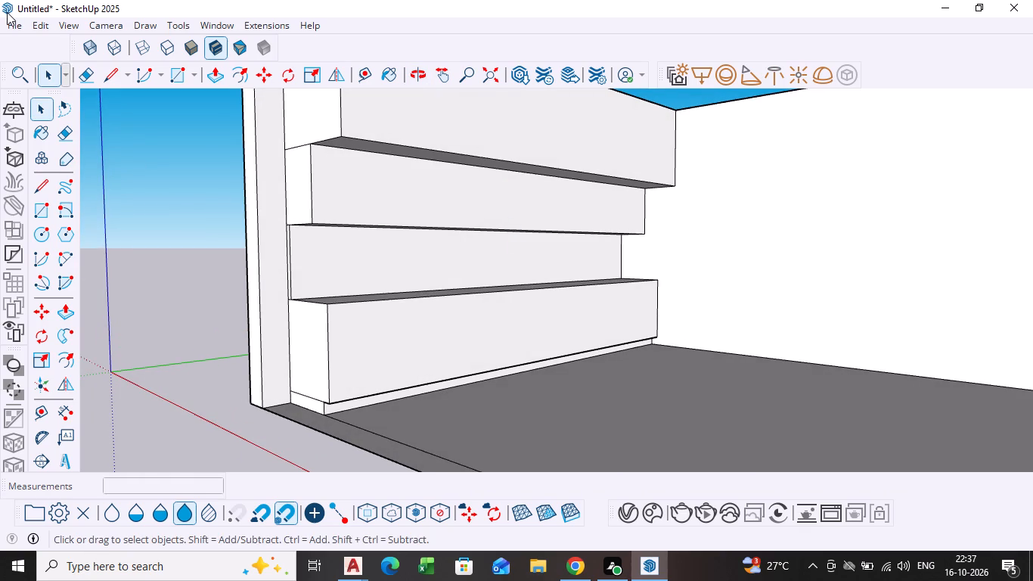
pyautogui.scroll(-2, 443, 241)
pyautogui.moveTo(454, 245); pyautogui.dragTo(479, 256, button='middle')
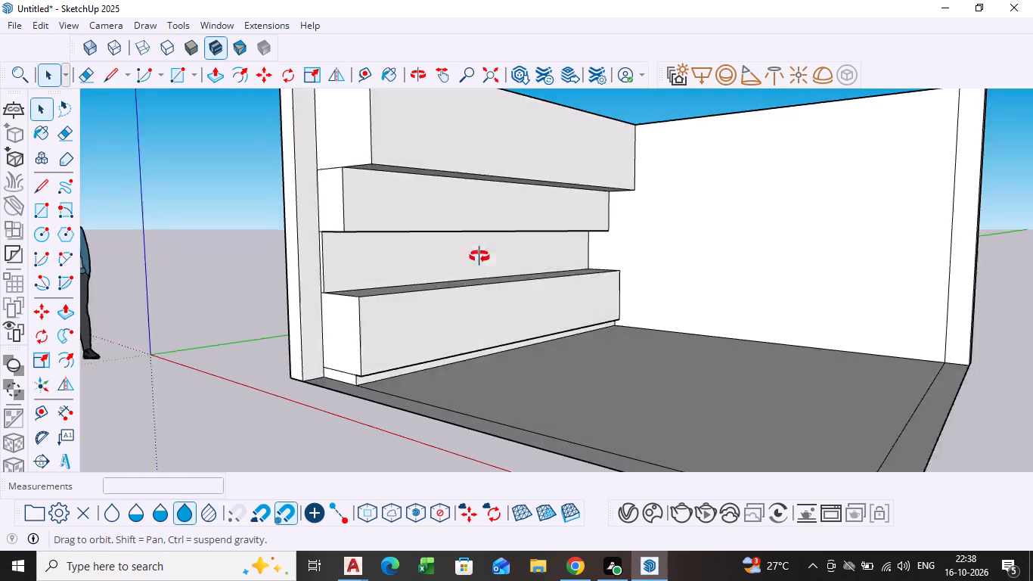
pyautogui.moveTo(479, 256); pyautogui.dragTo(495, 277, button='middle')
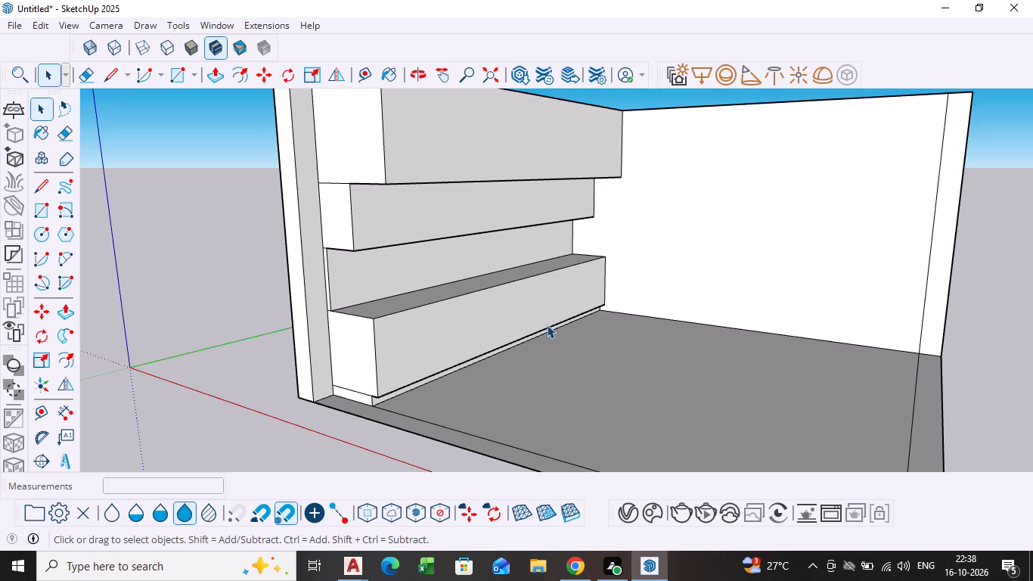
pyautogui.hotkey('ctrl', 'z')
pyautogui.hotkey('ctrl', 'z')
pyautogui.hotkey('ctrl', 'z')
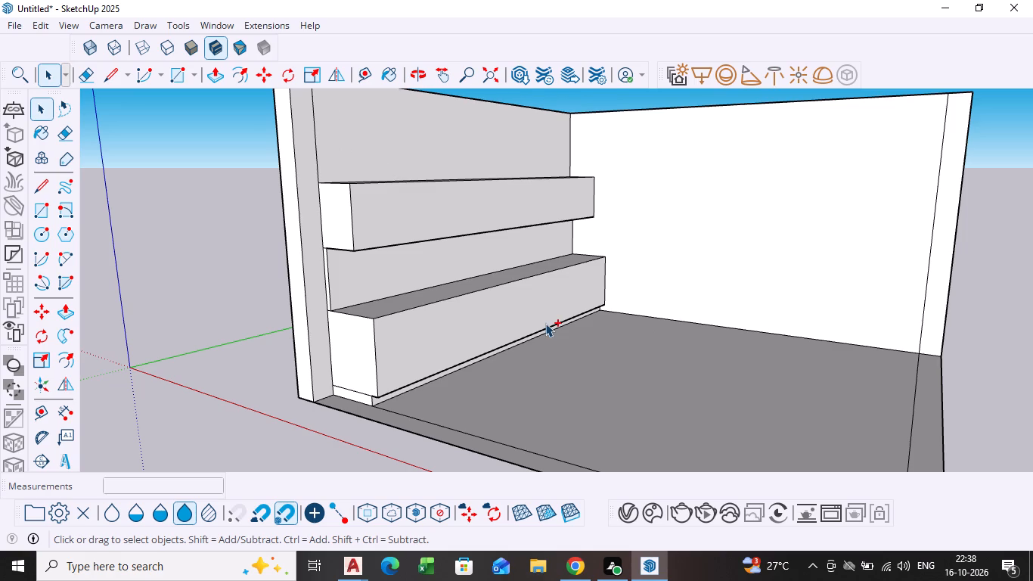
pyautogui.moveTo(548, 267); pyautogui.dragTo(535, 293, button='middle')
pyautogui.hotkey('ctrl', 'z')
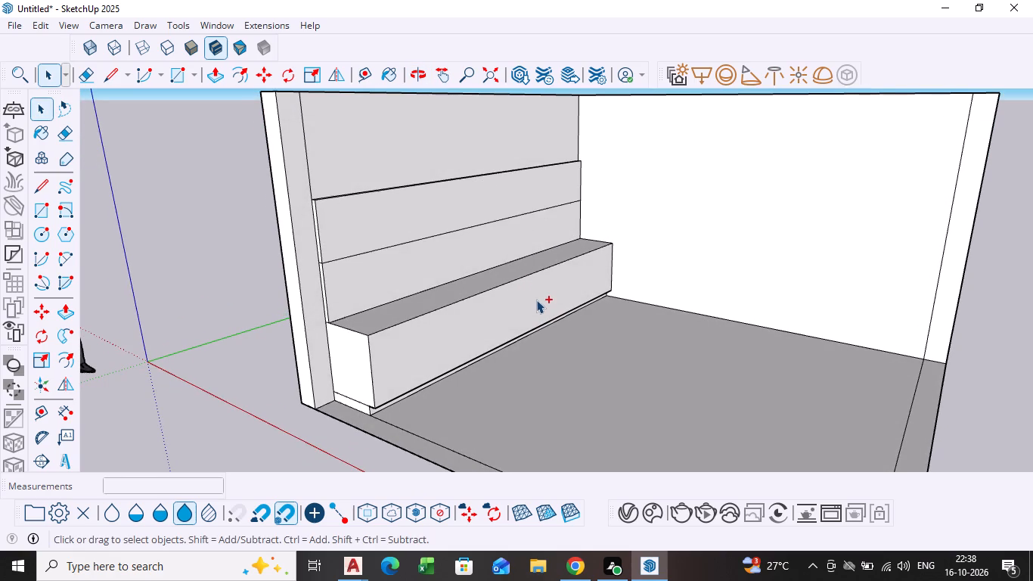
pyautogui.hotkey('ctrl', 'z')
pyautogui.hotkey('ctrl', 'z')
# Copy the thin panel's top back edge about 3' up the left wall.
pyautogui.moveTo(427, 253); pyautogui.dragTo(480, 283, button='middle')
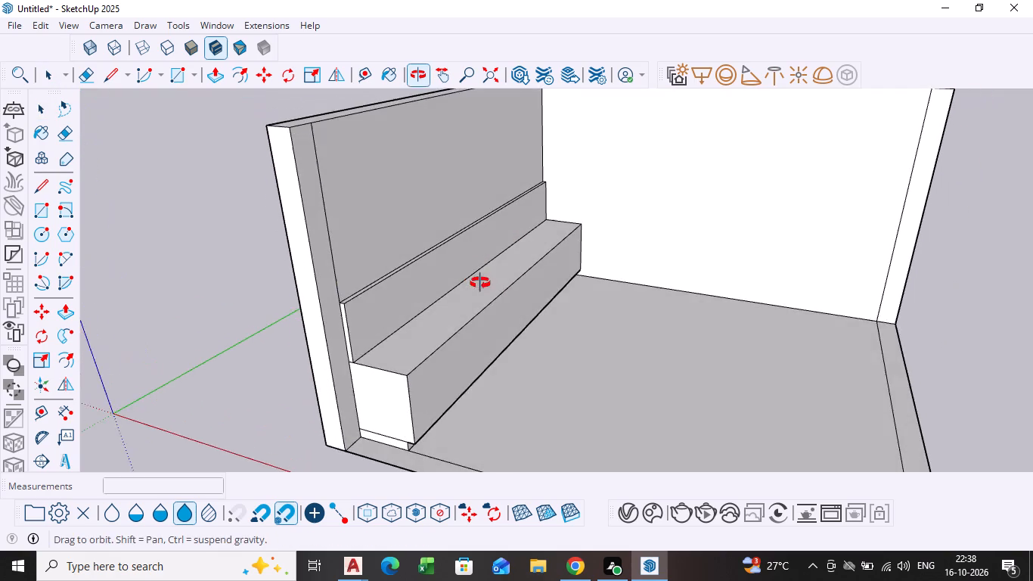
pyautogui.moveTo(480, 283); pyautogui.dragTo(476, 284, button='middle')
pyautogui.scroll(3, 420, 284)
pyautogui.click(389, 263)
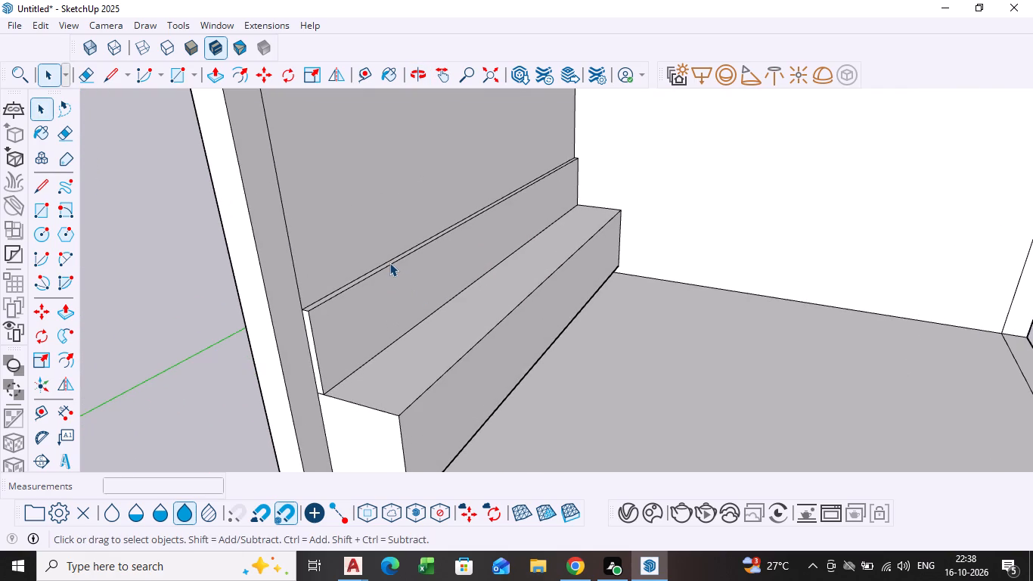
pyautogui.scroll(3, 387, 262)
pyautogui.moveTo(400, 272); pyautogui.dragTo(425, 287, button='middle')
pyautogui.click(392, 284)
pyautogui.press('m')
pyautogui.click(392, 286)
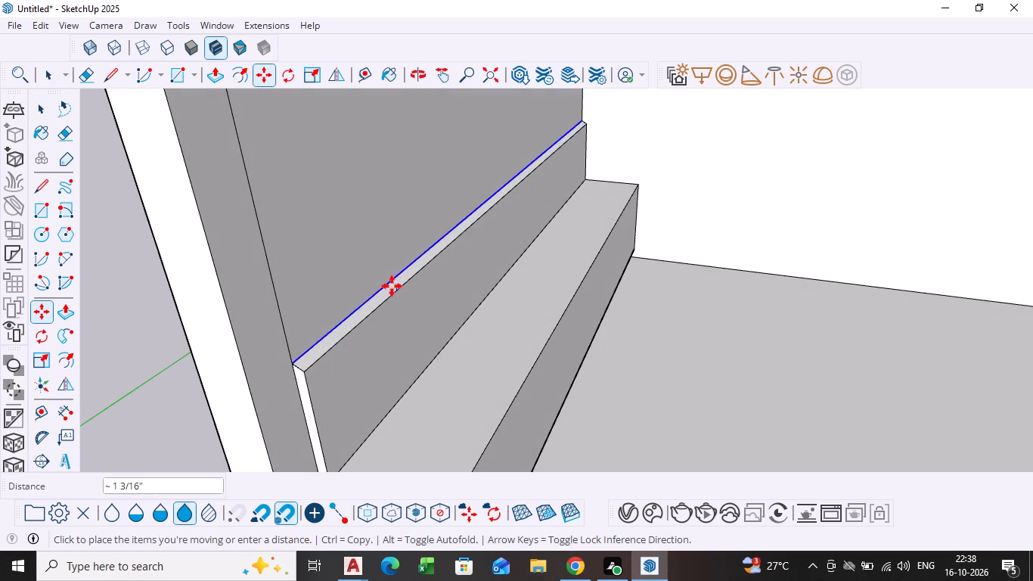
pyautogui.scroll(-4, 370, 161)
pyautogui.keyDown('shift'); pyautogui.moveTo(371, 169); pyautogui.dragTo(395, 245, button='middle'); pyautogui.keyUp('shift')
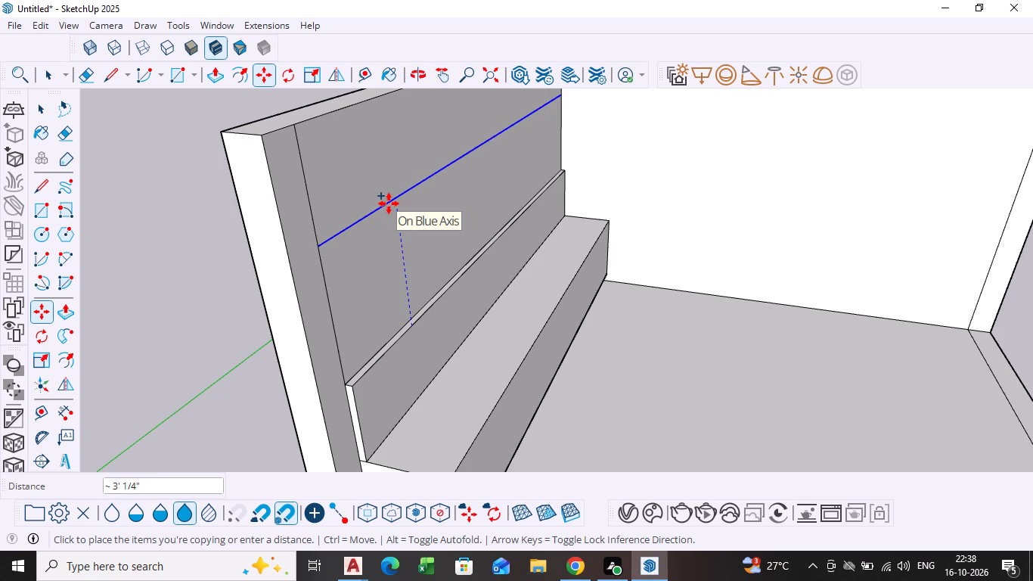
pyautogui.click(389, 199)
pyautogui.press('space')
# Push/Pull the wall band above the thin panel out 2" flush with it and a further 15" as a taller upper cabinet.
pyautogui.click(425, 263)
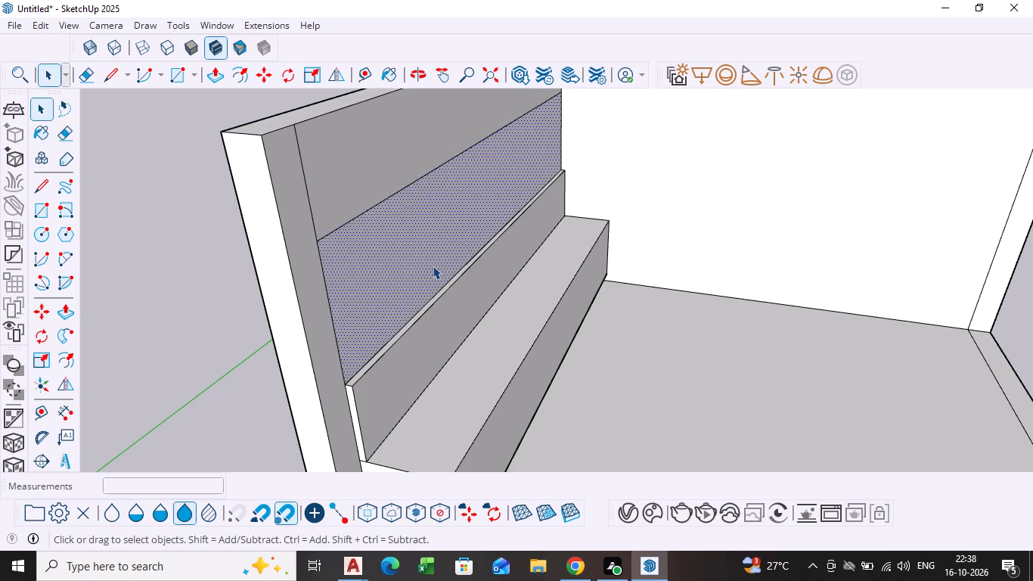
pyautogui.scroll(-1, 451, 276)
pyautogui.moveTo(448, 276); pyautogui.dragTo(405, 244, button='middle')
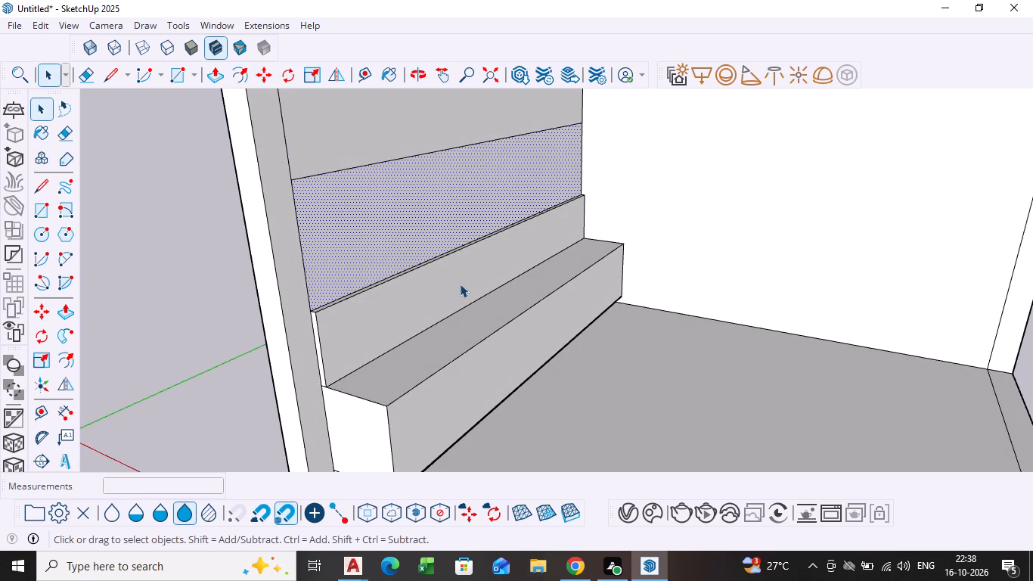
pyautogui.click(465, 212)
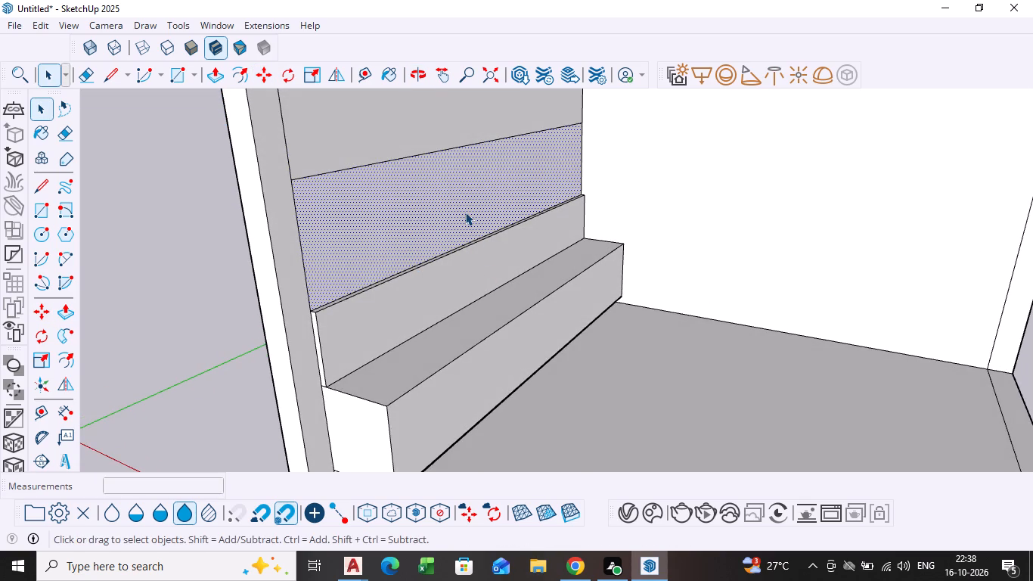
pyautogui.press('p')
pyautogui.click(465, 212)
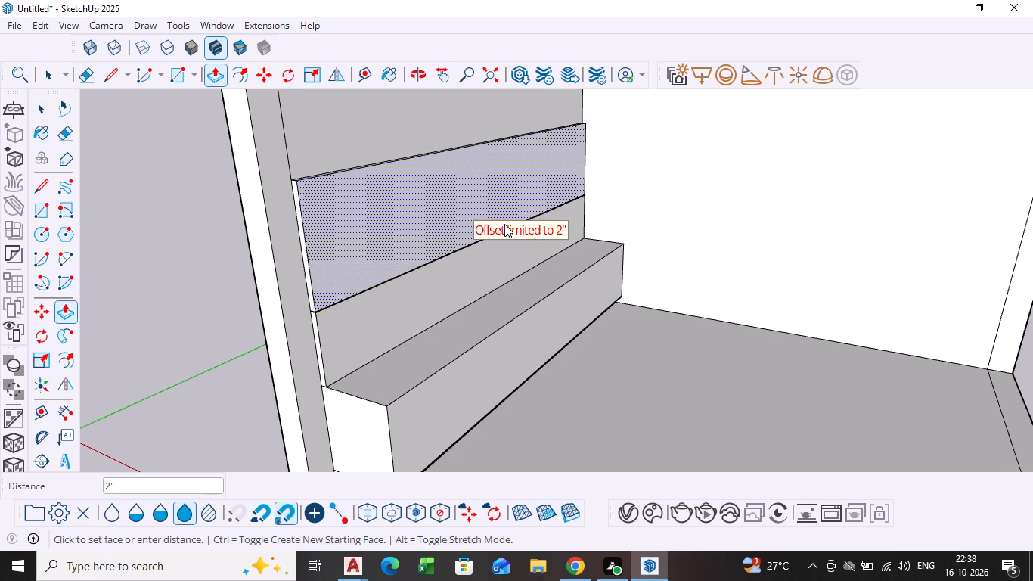
pyautogui.moveTo(555, 253); pyautogui.dragTo(563, 253)
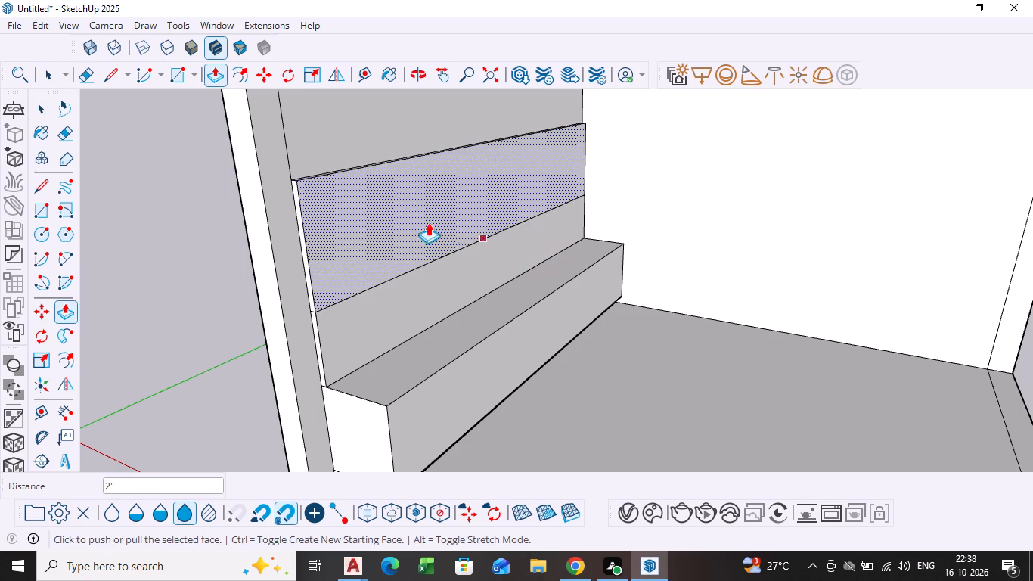
pyautogui.moveTo(417, 219); pyautogui.dragTo(492, 233)
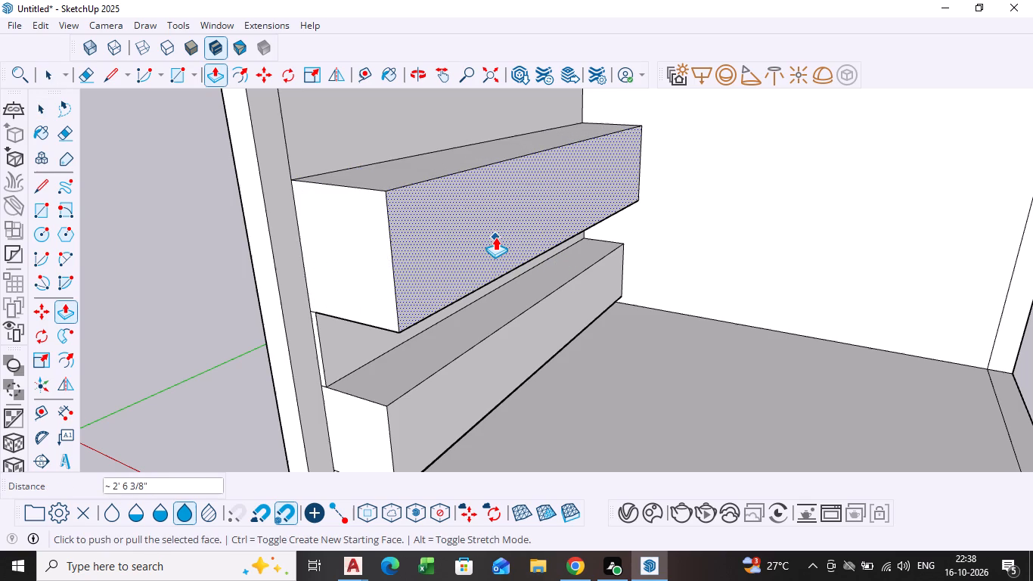
pyautogui.write('15')
pyautogui.press('Return')
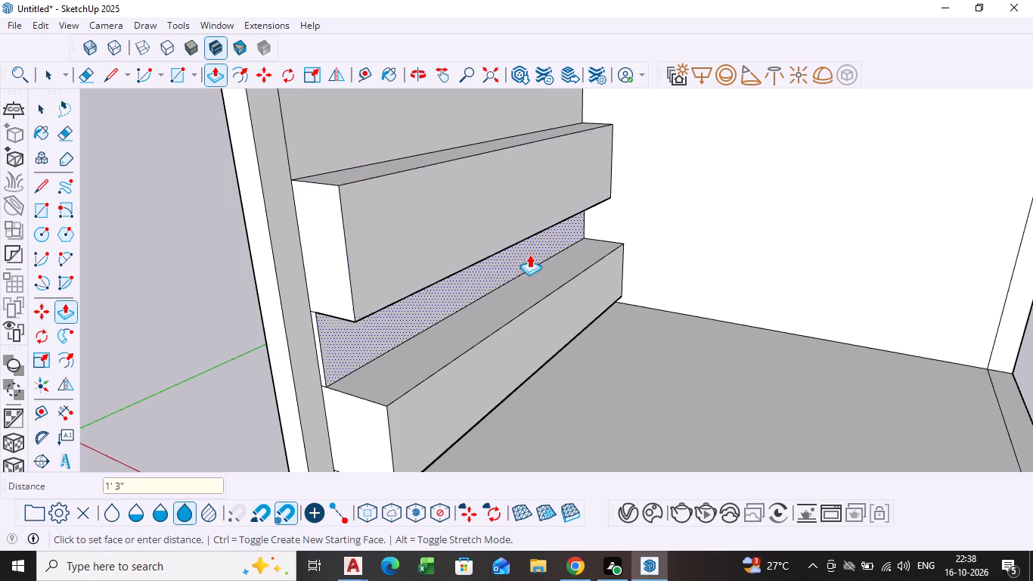
pyautogui.press('space')
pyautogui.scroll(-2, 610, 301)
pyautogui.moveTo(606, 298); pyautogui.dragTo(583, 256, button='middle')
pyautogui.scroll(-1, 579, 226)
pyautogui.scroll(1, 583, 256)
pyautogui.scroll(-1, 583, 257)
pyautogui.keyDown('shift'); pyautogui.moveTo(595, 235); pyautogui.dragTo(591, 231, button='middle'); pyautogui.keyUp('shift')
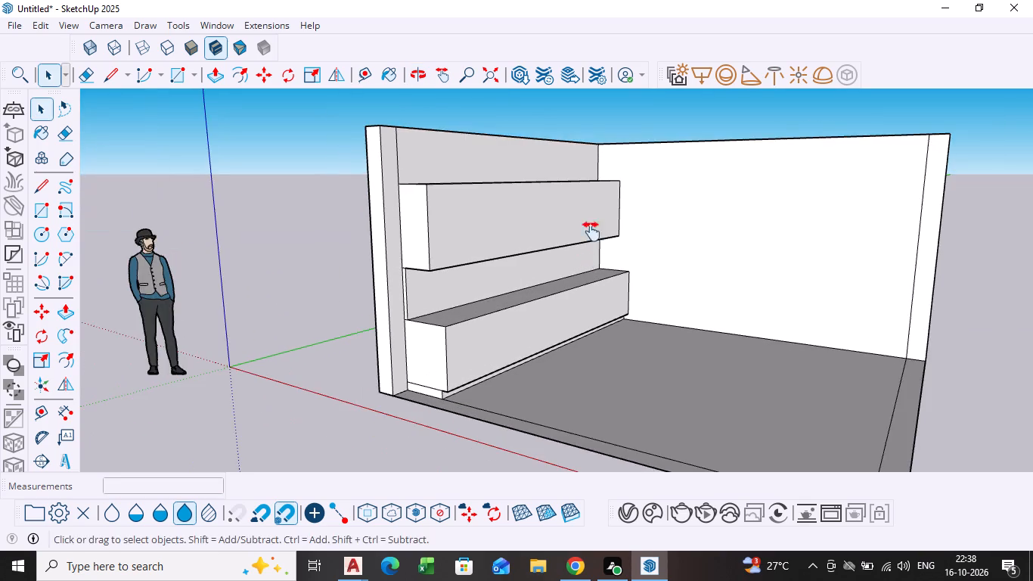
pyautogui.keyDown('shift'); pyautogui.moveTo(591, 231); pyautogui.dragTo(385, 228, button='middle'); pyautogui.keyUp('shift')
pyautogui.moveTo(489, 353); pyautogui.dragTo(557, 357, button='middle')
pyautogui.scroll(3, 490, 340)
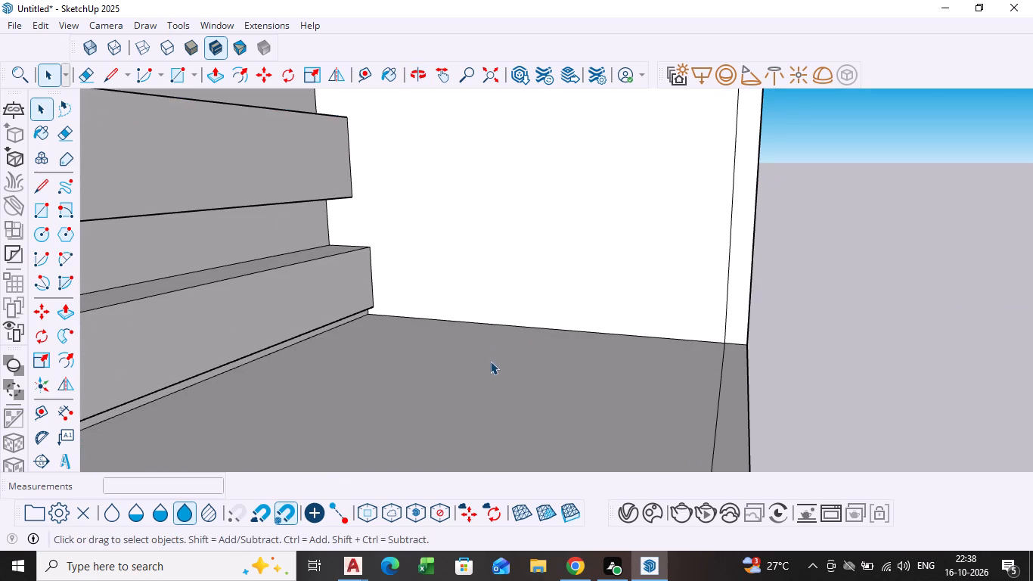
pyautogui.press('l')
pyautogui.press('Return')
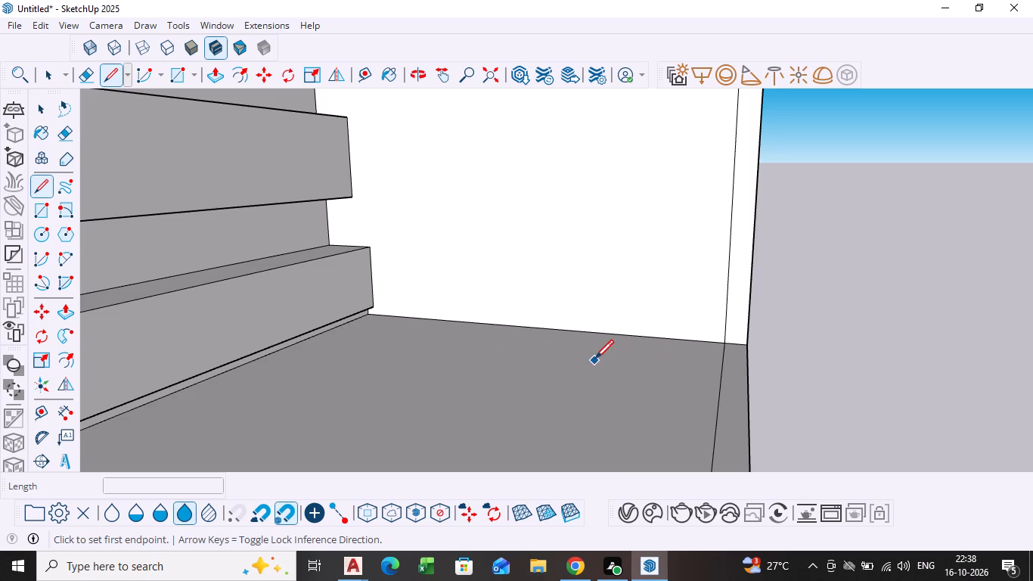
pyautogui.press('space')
# Copy the back wall's bottom edge 4" up the wall.
pyautogui.scroll(-3, 585, 358)
pyautogui.moveTo(585, 358); pyautogui.dragTo(489, 377, button='middle')
pyautogui.scroll(4, 711, 354)
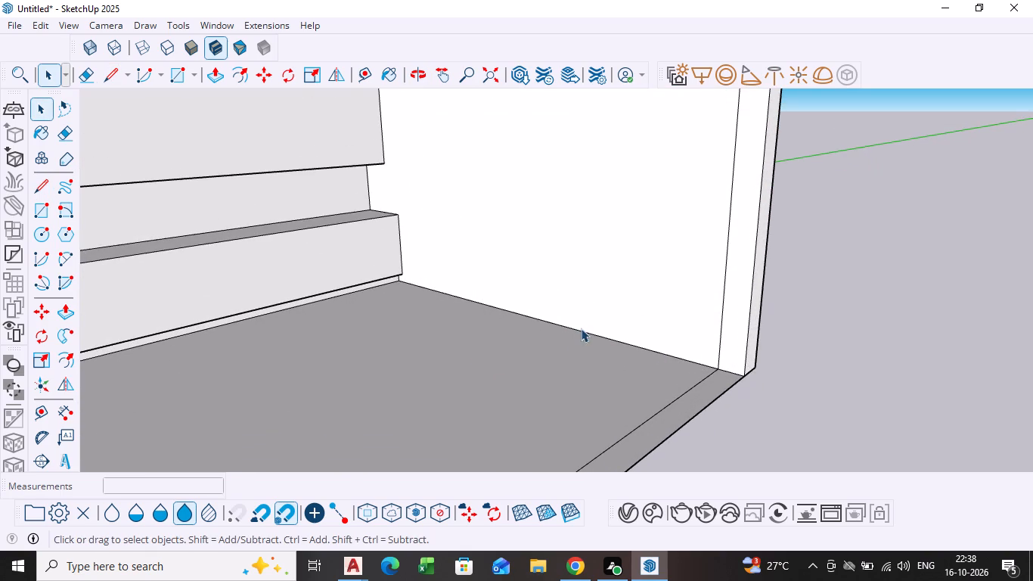
pyautogui.click(582, 328)
pyautogui.scroll(1, 582, 335)
pyautogui.click(584, 328)
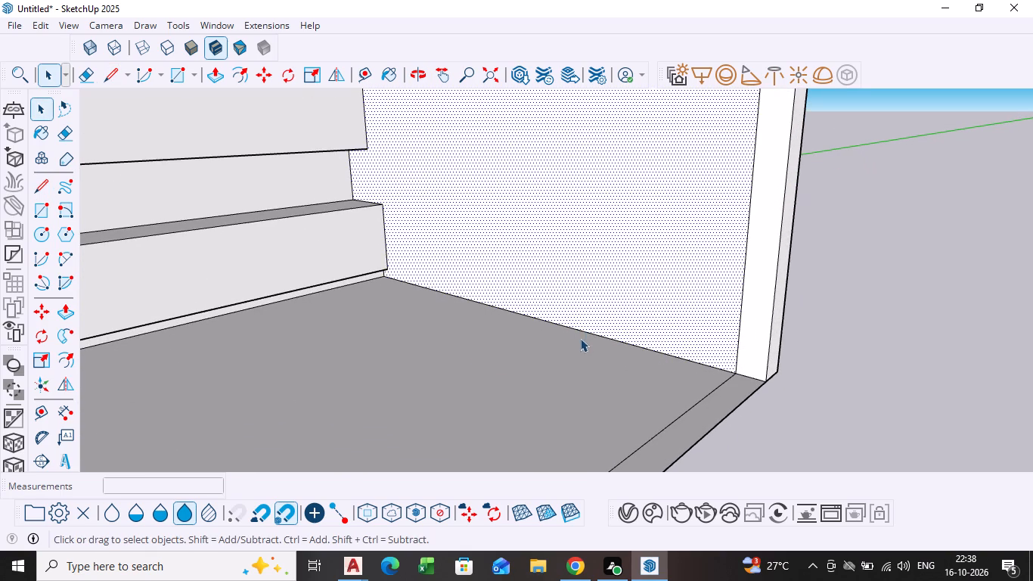
pyautogui.click(582, 331)
pyautogui.press('m')
pyautogui.click(582, 331)
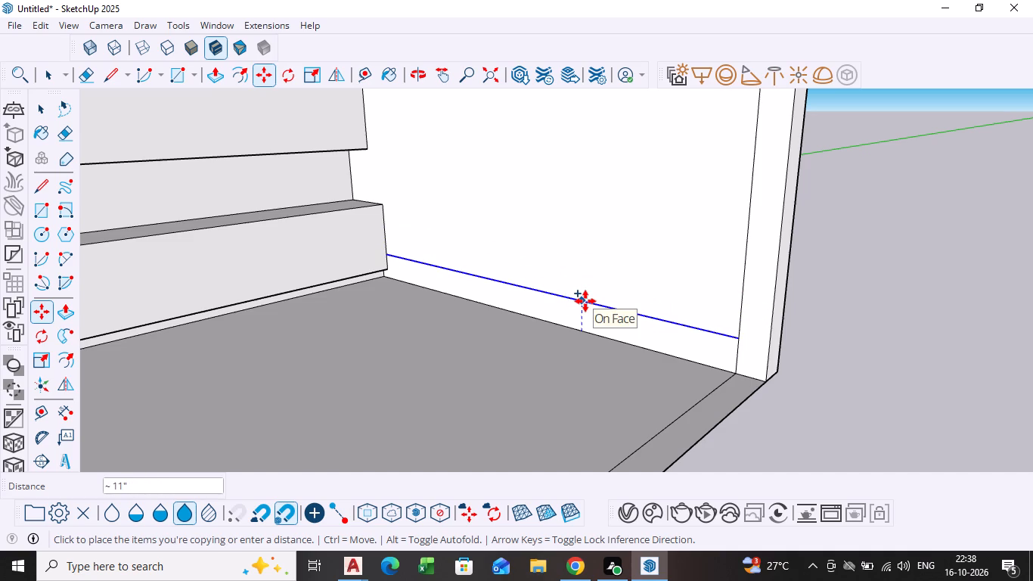
pyautogui.press('4')
pyautogui.press('Return')
pyautogui.press('space')
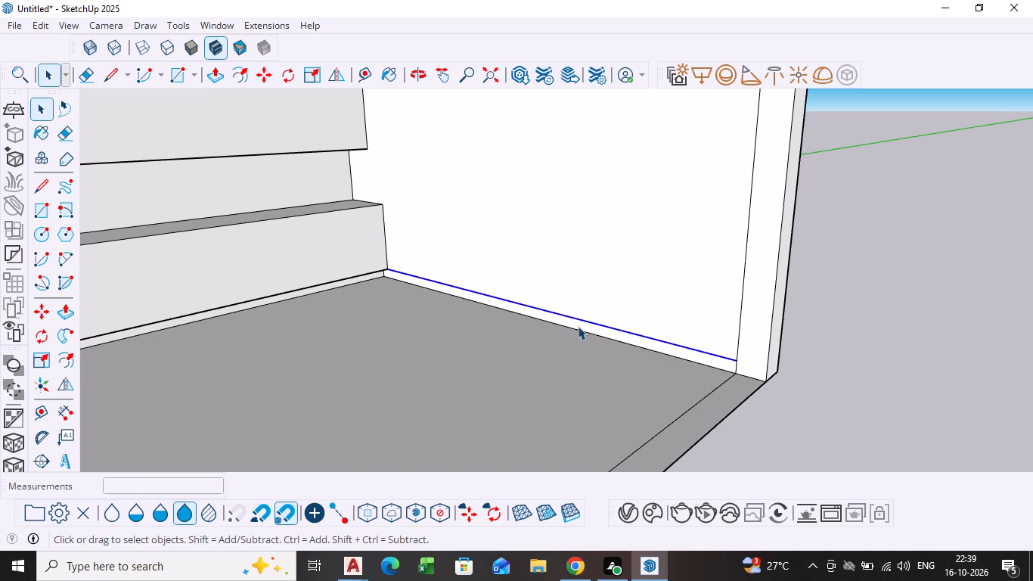
# Push/Pull the 4" strip at the foot of the back wall out 22" as a plinth.
pyautogui.click(579, 326)
pyautogui.press('p')
pyautogui.click(579, 326)
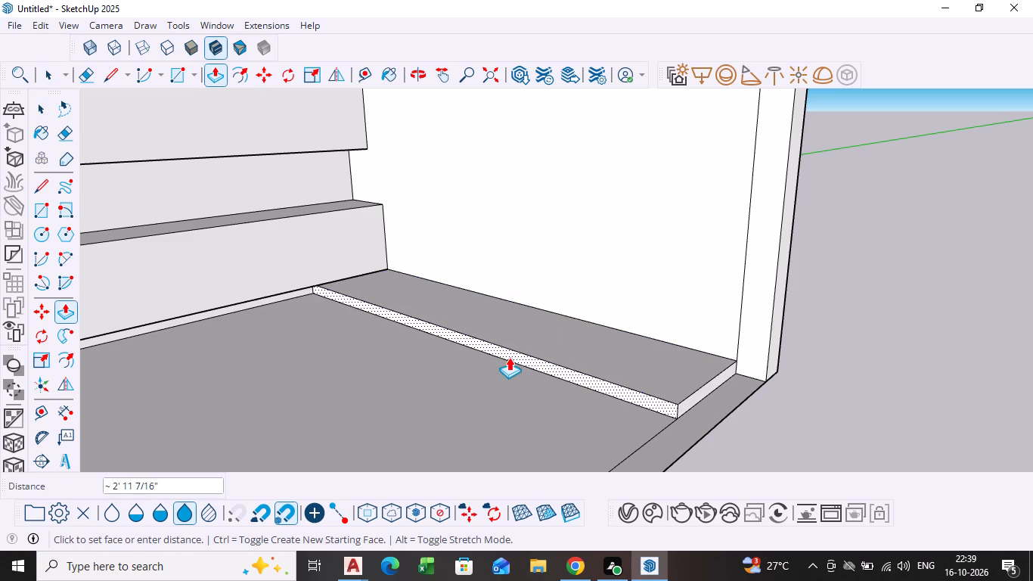
pyautogui.press('2')
pyautogui.press('2')
pyautogui.press('Return')
pyautogui.press('space')
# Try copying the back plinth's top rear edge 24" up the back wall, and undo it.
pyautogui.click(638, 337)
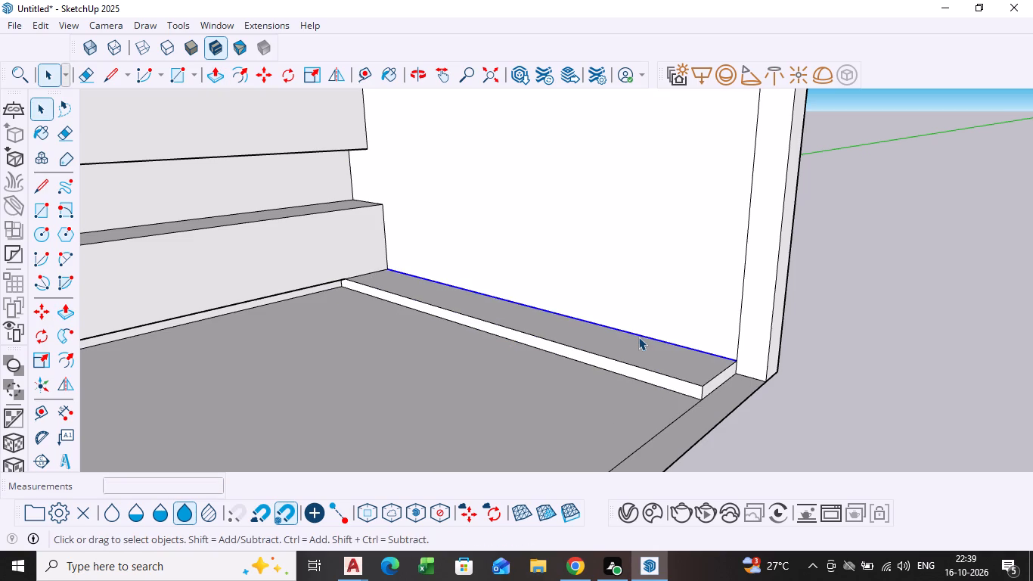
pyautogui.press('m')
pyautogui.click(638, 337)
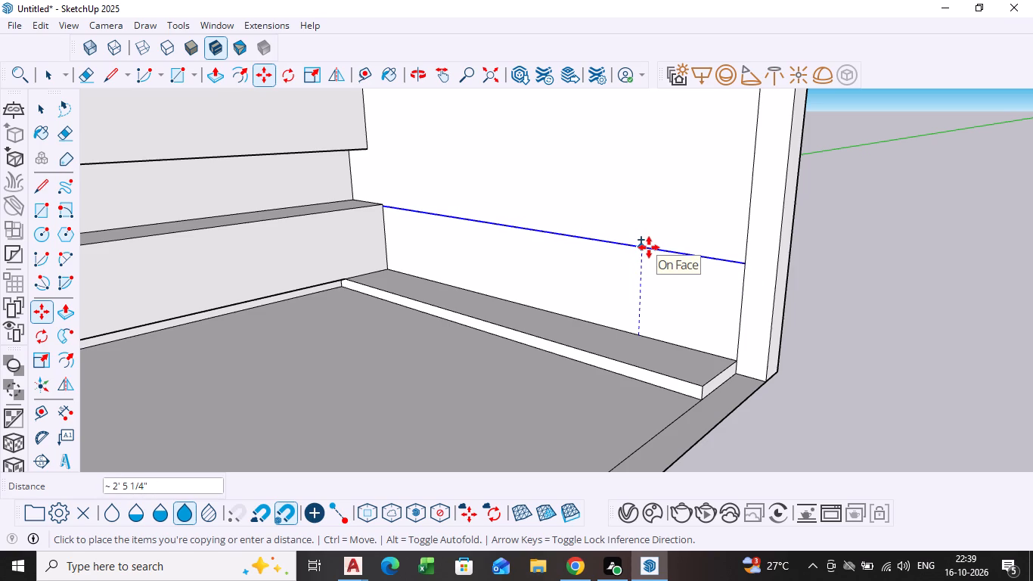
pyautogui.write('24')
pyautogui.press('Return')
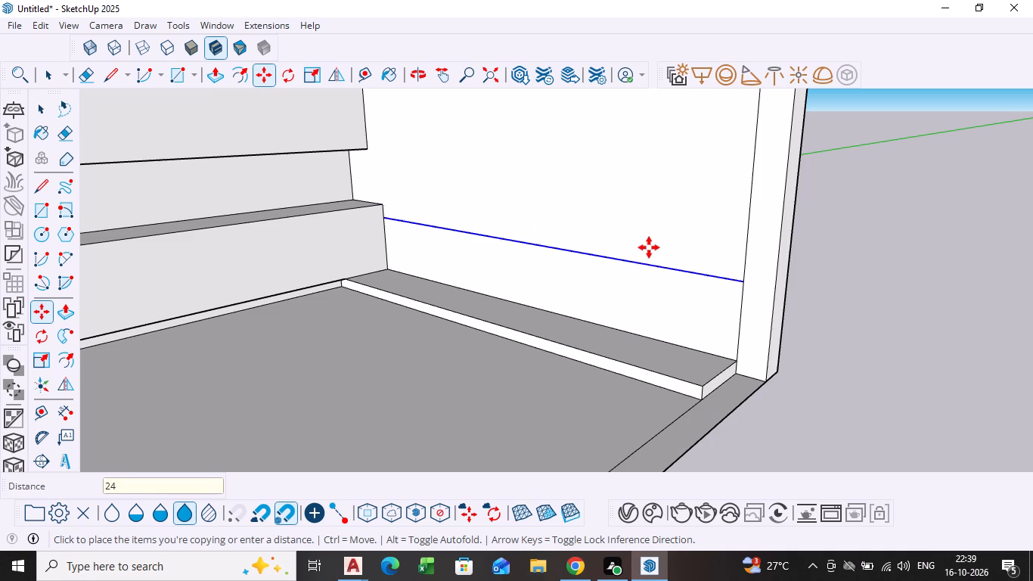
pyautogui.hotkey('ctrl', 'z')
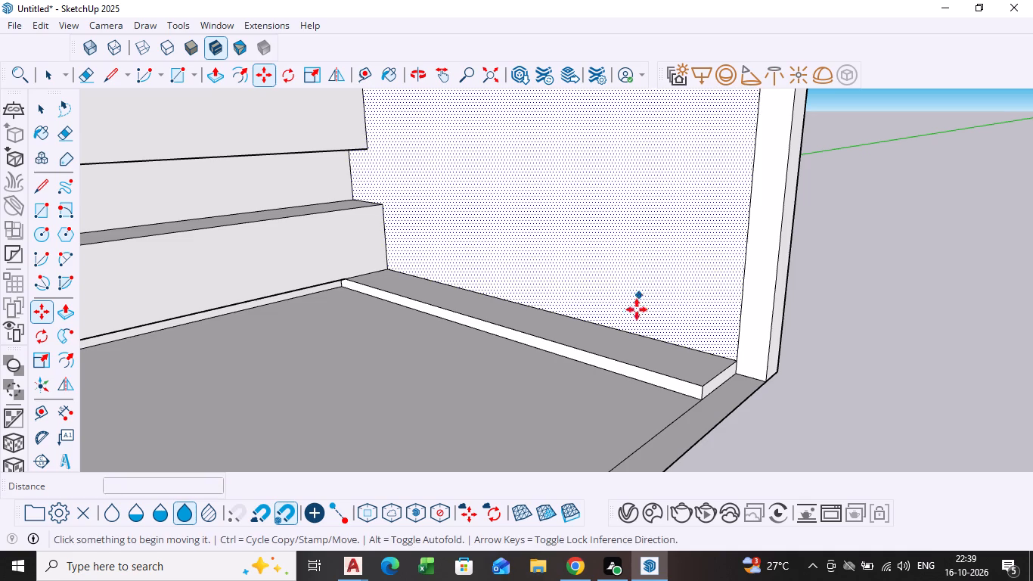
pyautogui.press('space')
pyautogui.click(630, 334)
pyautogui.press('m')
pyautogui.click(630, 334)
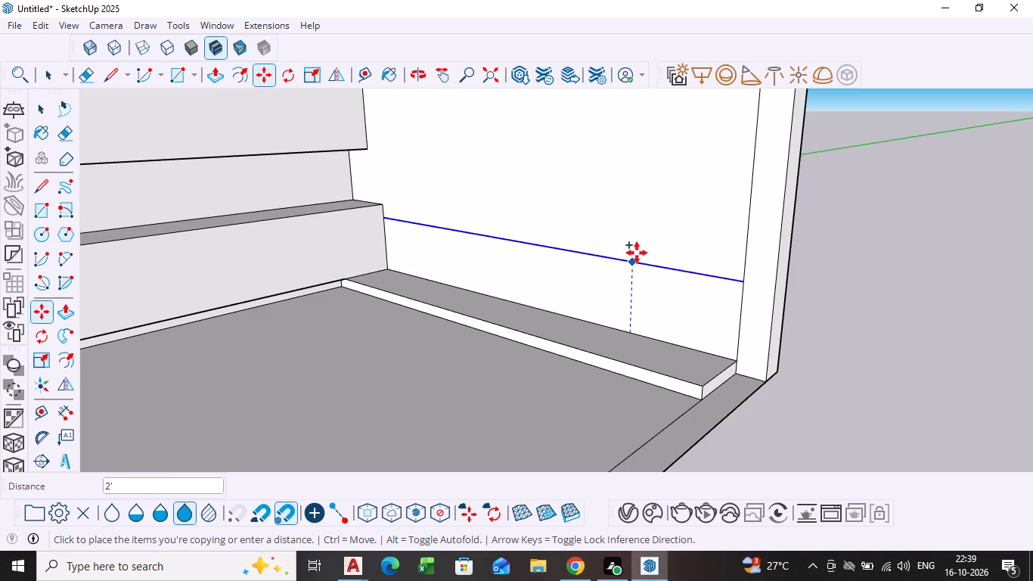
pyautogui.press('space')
# Copy the back plinth's top rear edge 2' 6" up the back wall, level with the left base cabinet's top corner.
pyautogui.scroll(3, 471, 283)
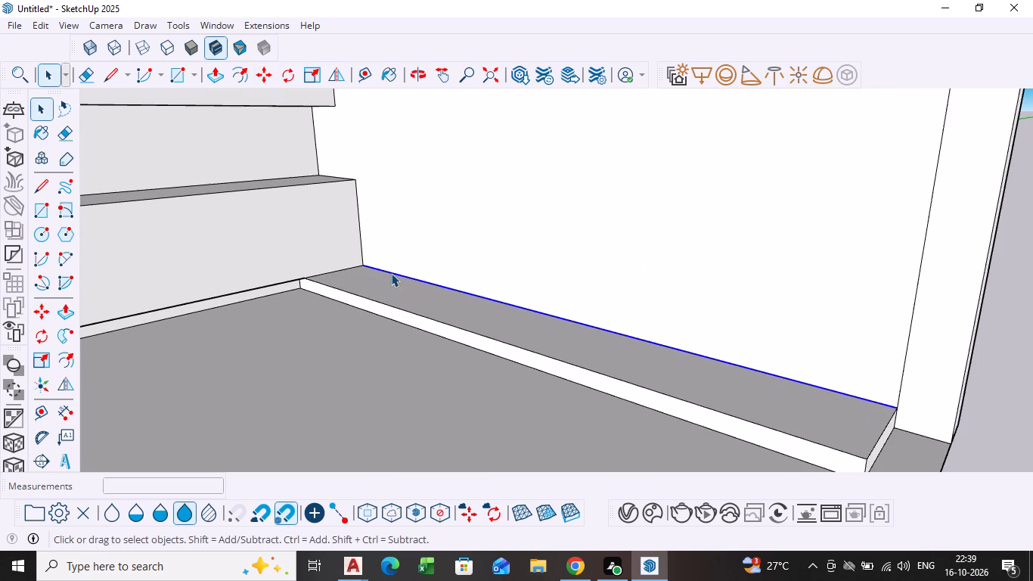
pyautogui.press('m')
pyautogui.click(361, 259)
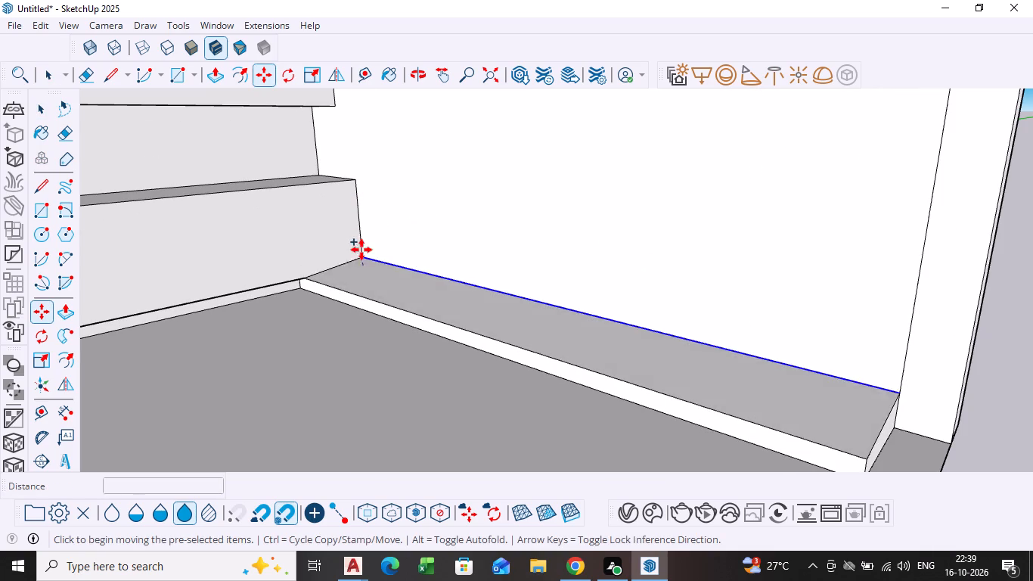
pyautogui.scroll(2, 358, 188)
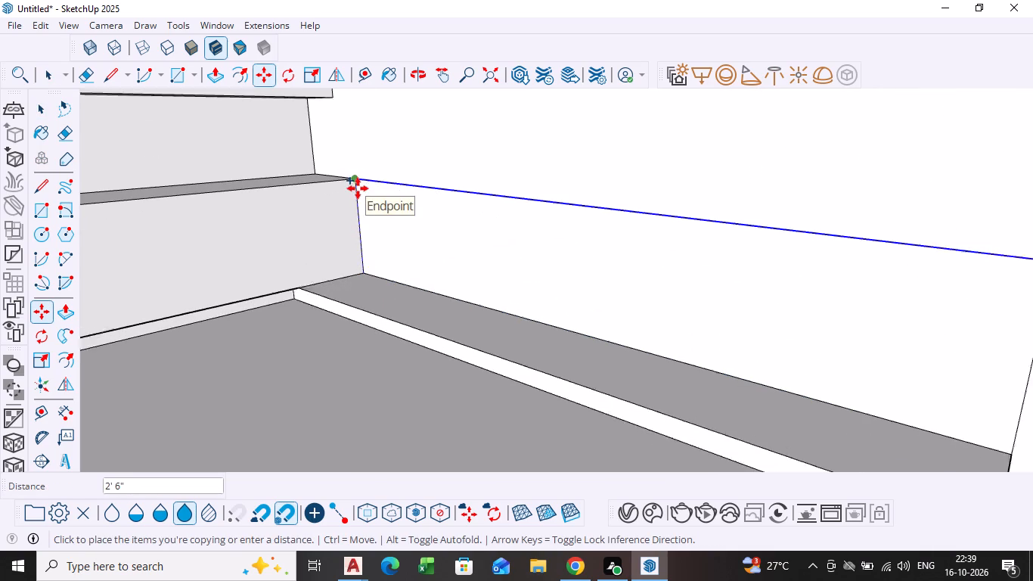
pyautogui.scroll(2, 358, 188)
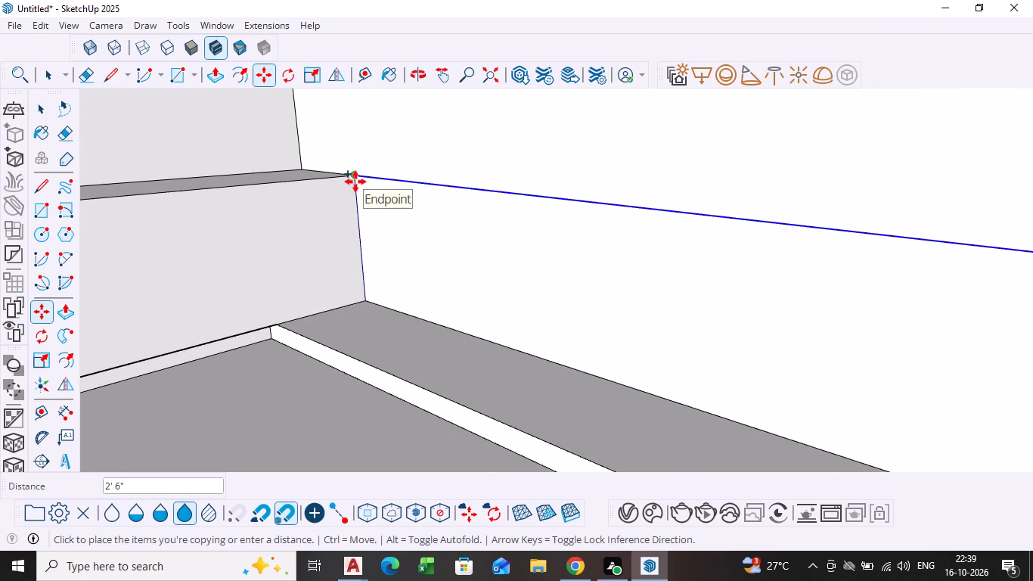
pyautogui.scroll(14, 355, 182)
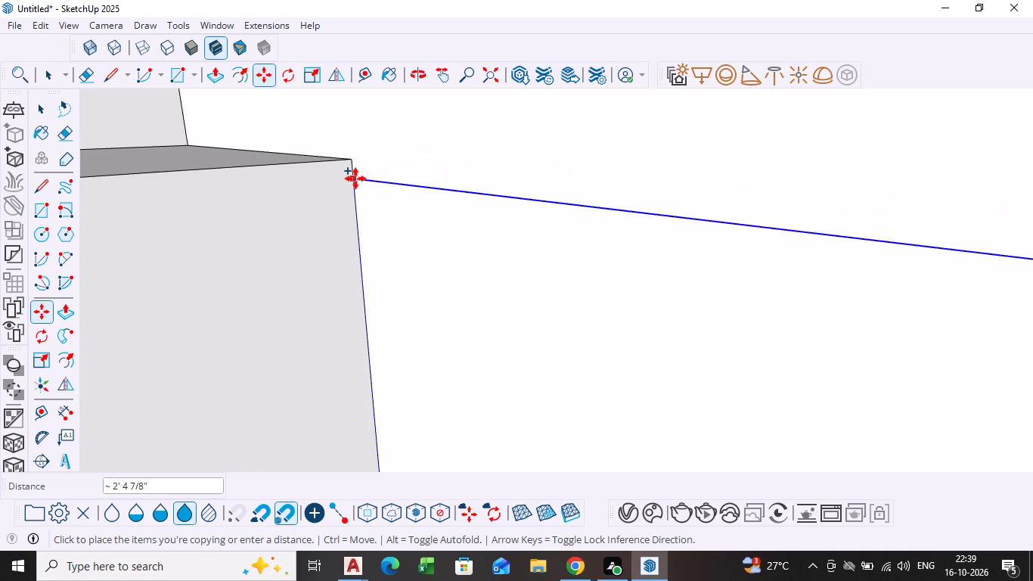
pyautogui.click(355, 165)
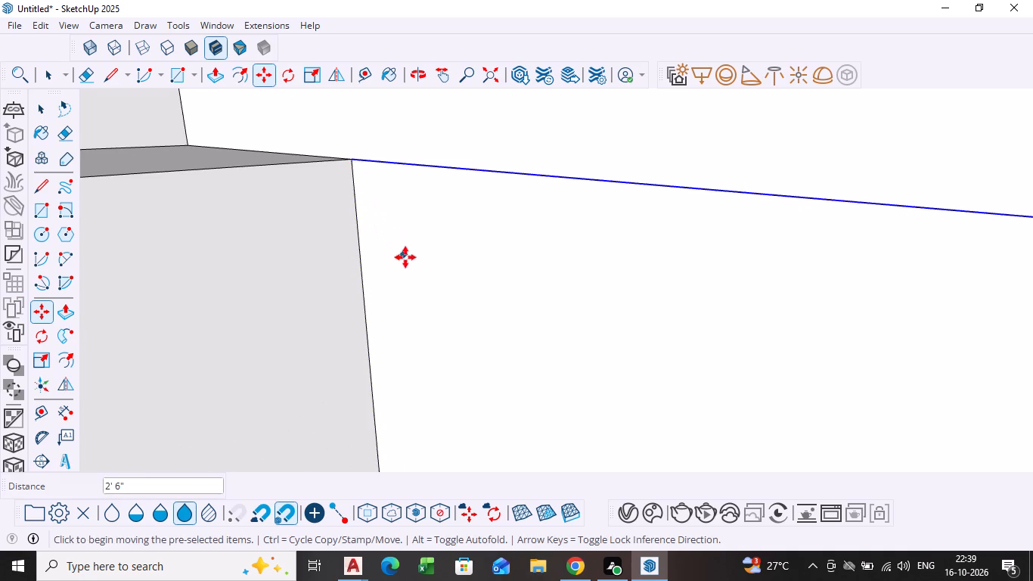
pyautogui.press('space')
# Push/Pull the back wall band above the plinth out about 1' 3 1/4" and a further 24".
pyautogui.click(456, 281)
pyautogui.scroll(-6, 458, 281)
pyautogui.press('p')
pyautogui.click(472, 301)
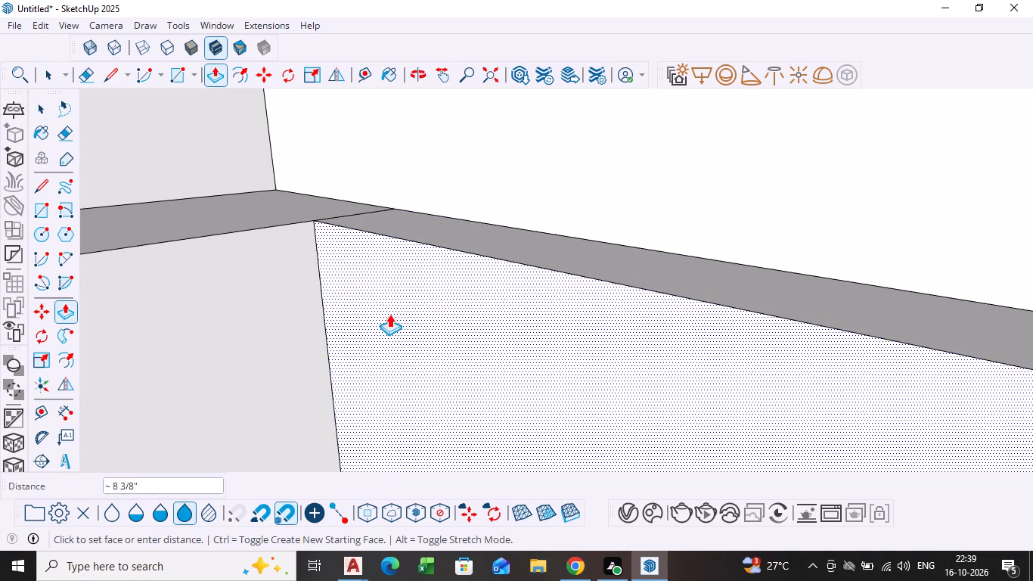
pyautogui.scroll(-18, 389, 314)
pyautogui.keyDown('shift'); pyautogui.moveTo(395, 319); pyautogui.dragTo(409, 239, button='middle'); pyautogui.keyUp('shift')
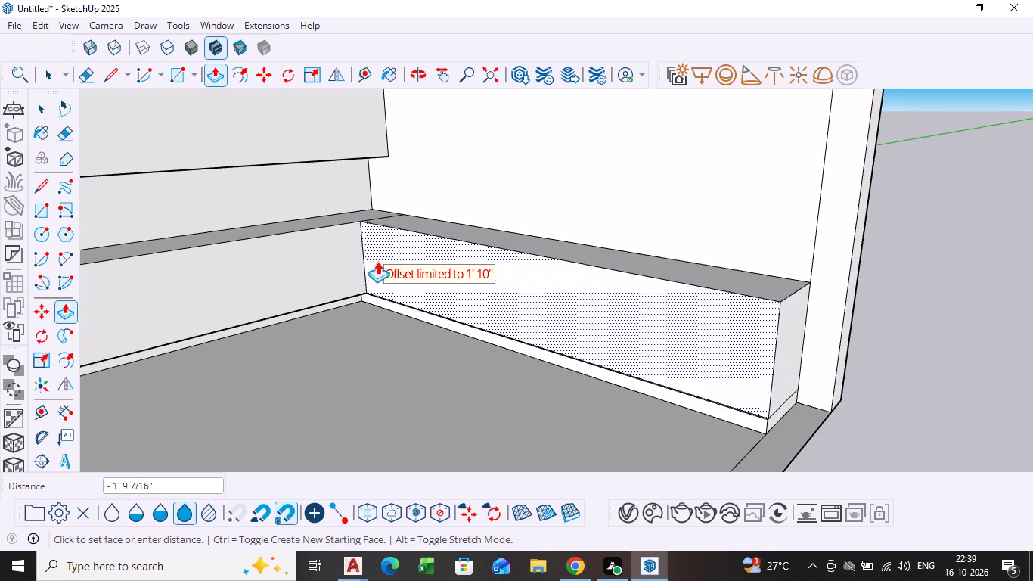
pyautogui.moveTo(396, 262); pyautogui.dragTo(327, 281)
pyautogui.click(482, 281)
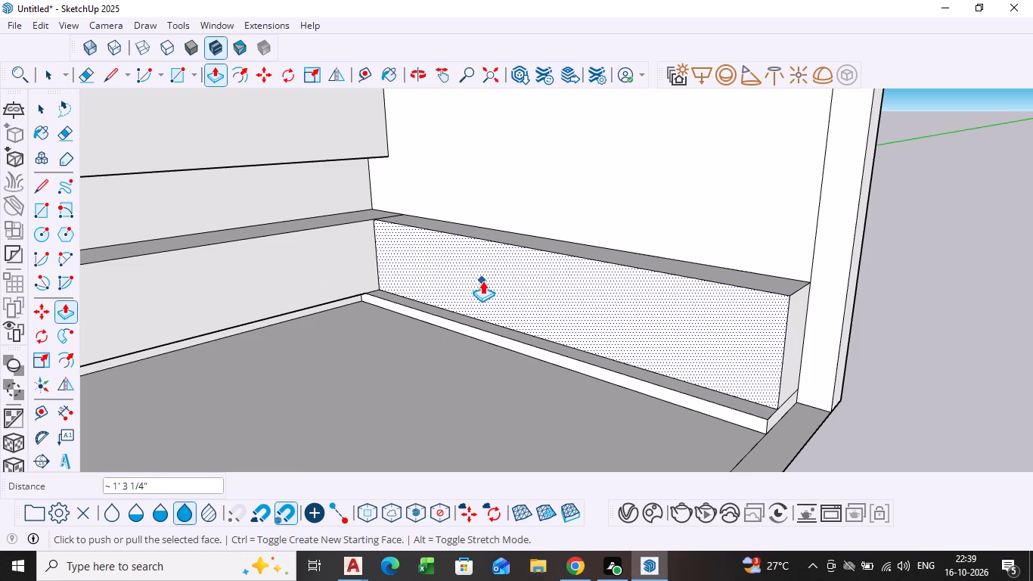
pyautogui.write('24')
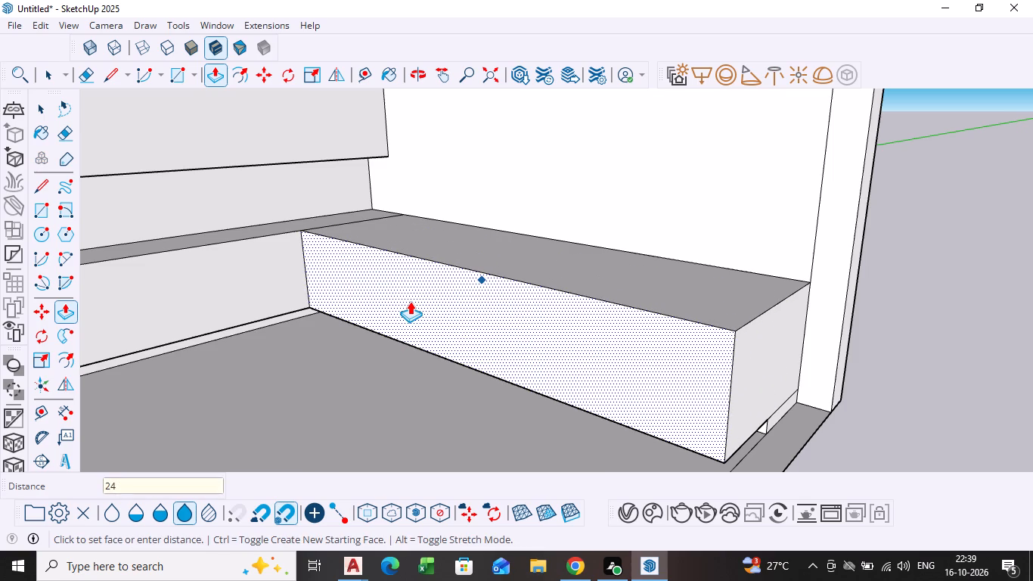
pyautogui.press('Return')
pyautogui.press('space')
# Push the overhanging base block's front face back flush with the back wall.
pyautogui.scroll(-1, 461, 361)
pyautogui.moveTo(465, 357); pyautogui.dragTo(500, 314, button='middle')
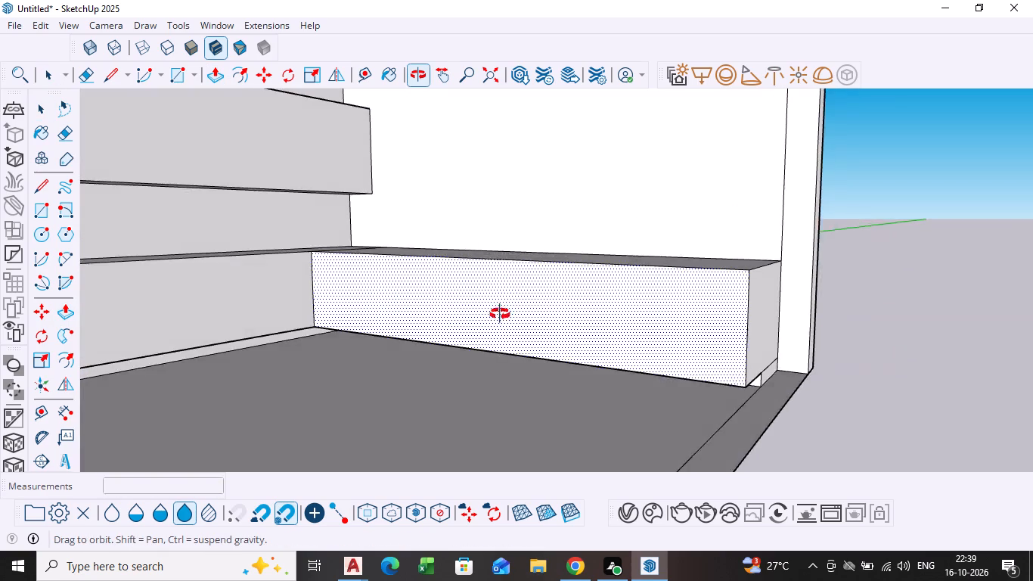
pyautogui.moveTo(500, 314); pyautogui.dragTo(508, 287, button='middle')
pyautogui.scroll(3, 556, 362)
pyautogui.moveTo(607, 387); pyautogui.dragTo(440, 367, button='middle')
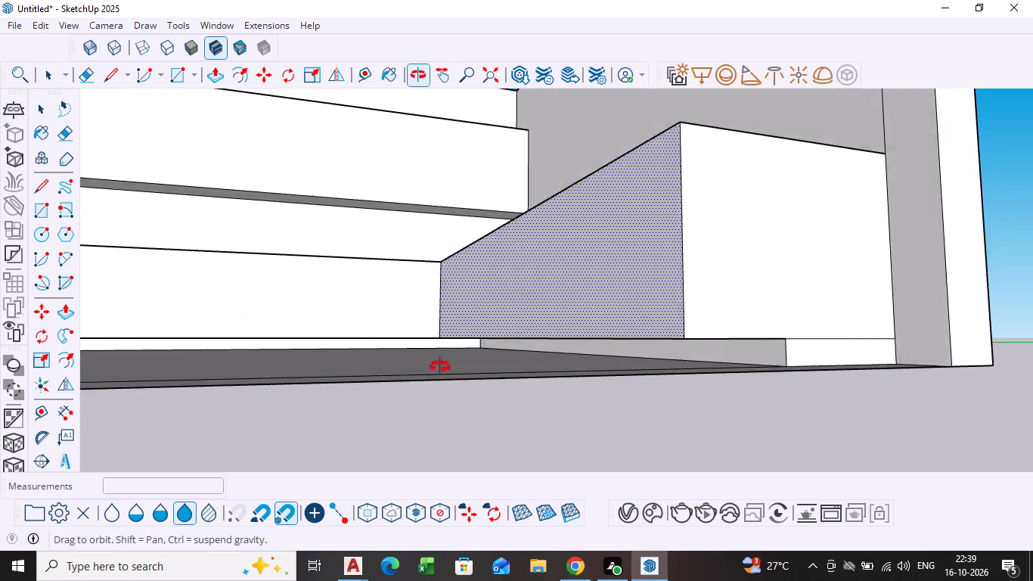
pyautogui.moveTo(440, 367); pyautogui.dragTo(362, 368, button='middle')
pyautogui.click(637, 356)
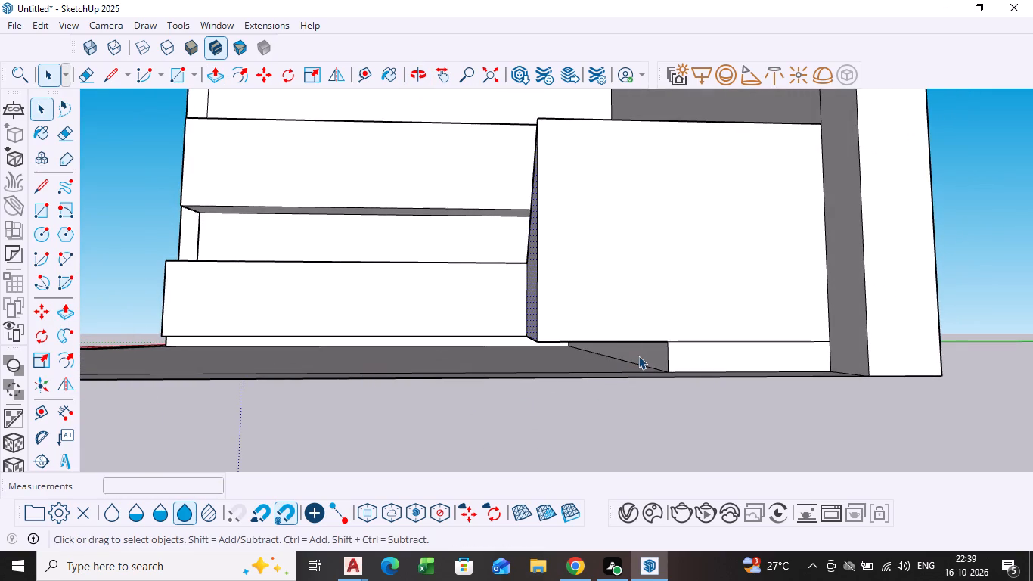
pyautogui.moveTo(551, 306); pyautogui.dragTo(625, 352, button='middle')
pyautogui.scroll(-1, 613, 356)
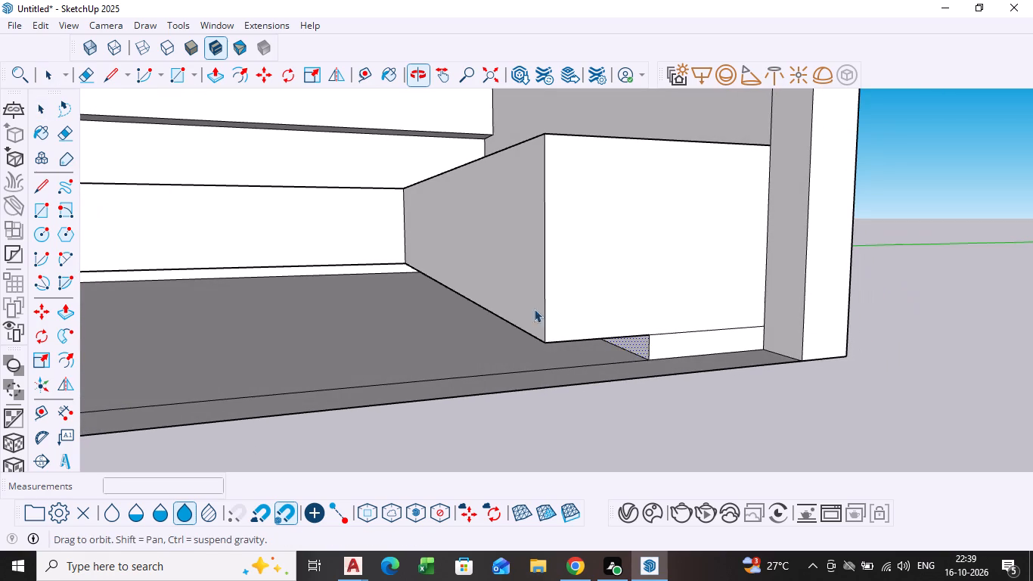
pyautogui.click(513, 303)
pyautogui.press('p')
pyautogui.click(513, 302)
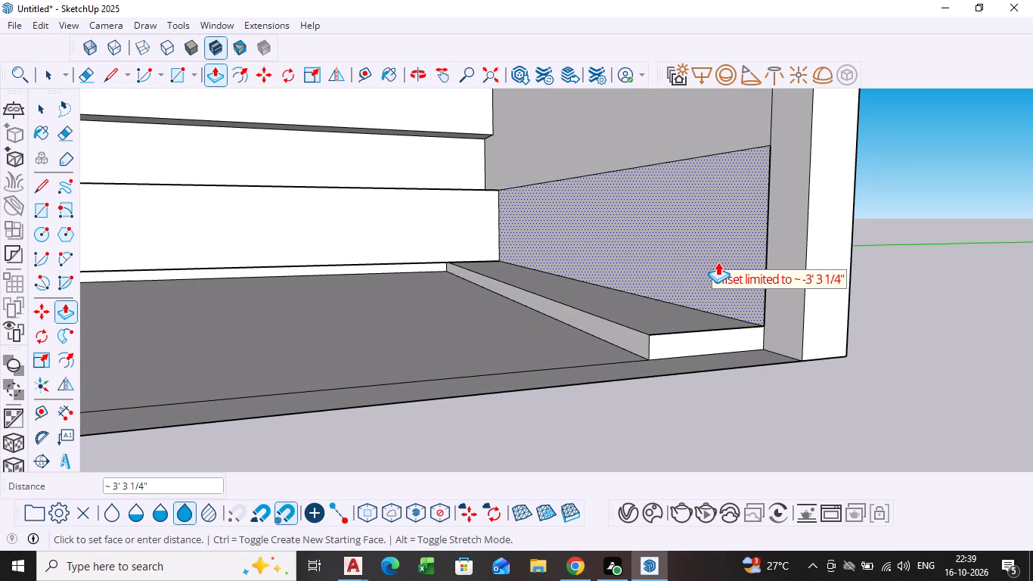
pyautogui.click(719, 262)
# Push/Pull the band above the back plinth out 24" from the wall as a base cabinet.
pyautogui.click(719, 262)
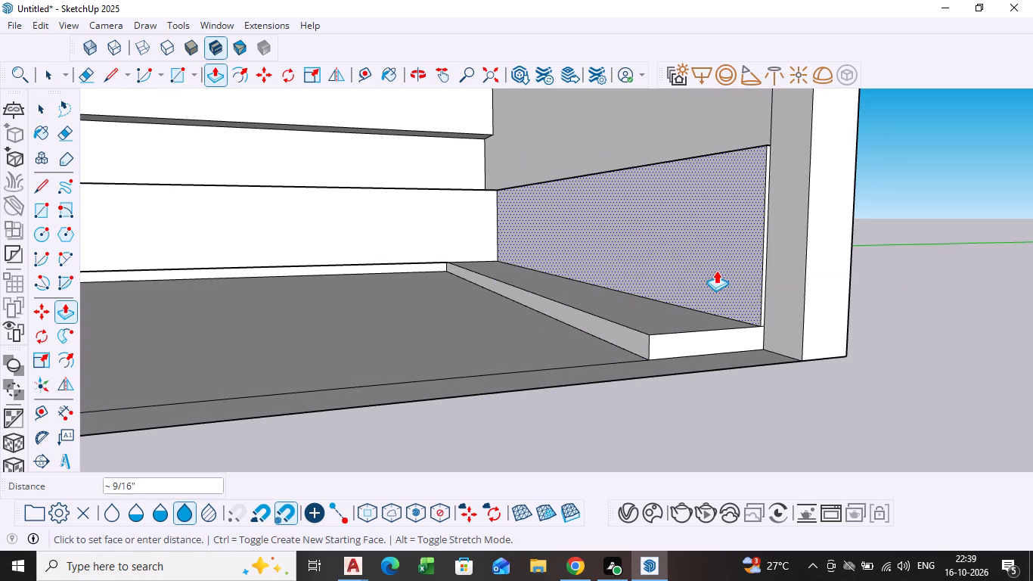
pyautogui.moveTo(716, 270); pyautogui.dragTo(622, 290)
pyautogui.click(704, 220)
pyautogui.moveTo(704, 219); pyautogui.dragTo(434, 247)
pyautogui.press('2')
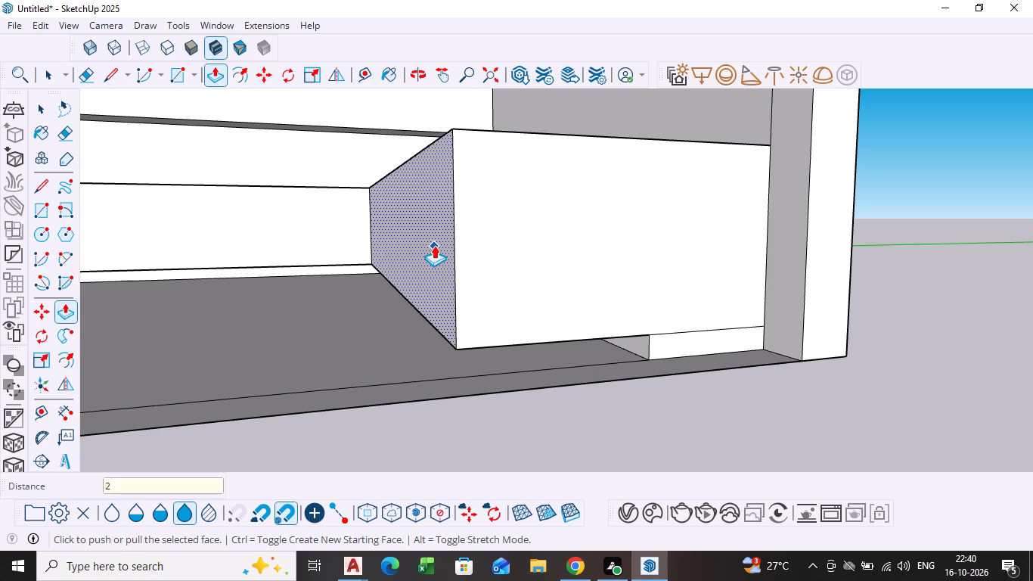
pyautogui.press('4')
pyautogui.press('Return')
pyautogui.press('space')
# Delete the seam edge between the left and back base cabinet tops at the corner.
pyautogui.scroll(-4, 475, 325)
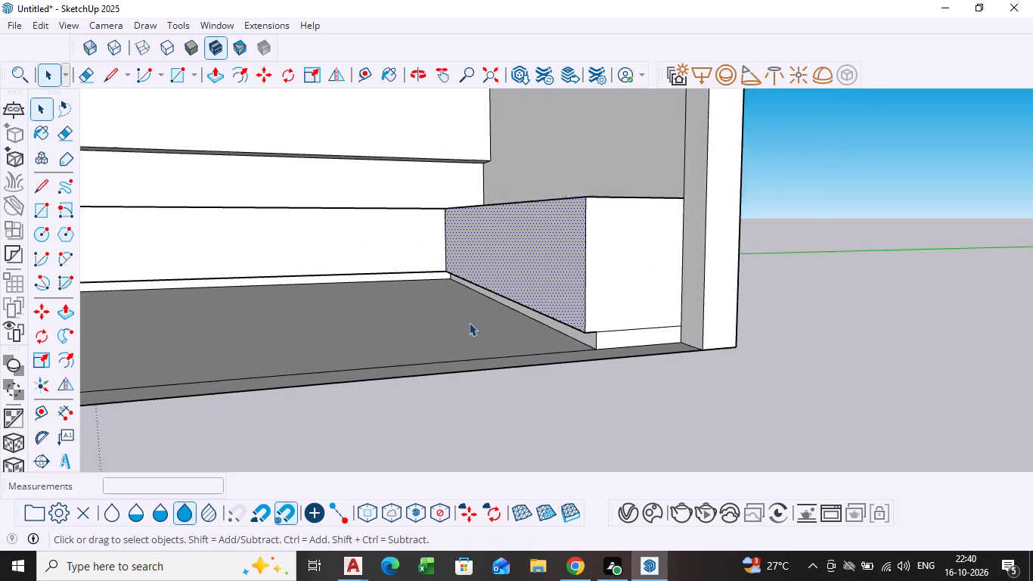
pyautogui.moveTo(456, 334); pyautogui.dragTo(508, 387, button='middle')
pyautogui.scroll(-1, 506, 393)
pyautogui.moveTo(605, 244); pyautogui.dragTo(533, 360, button='middle')
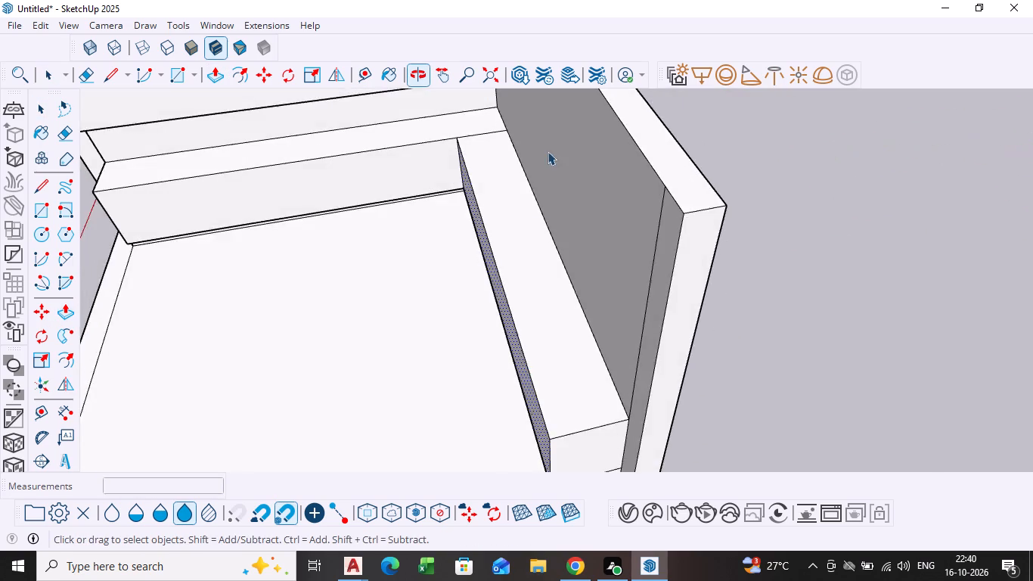
pyautogui.scroll(4, 539, 122)
pyautogui.click(455, 141)
pyautogui.press('Delete')
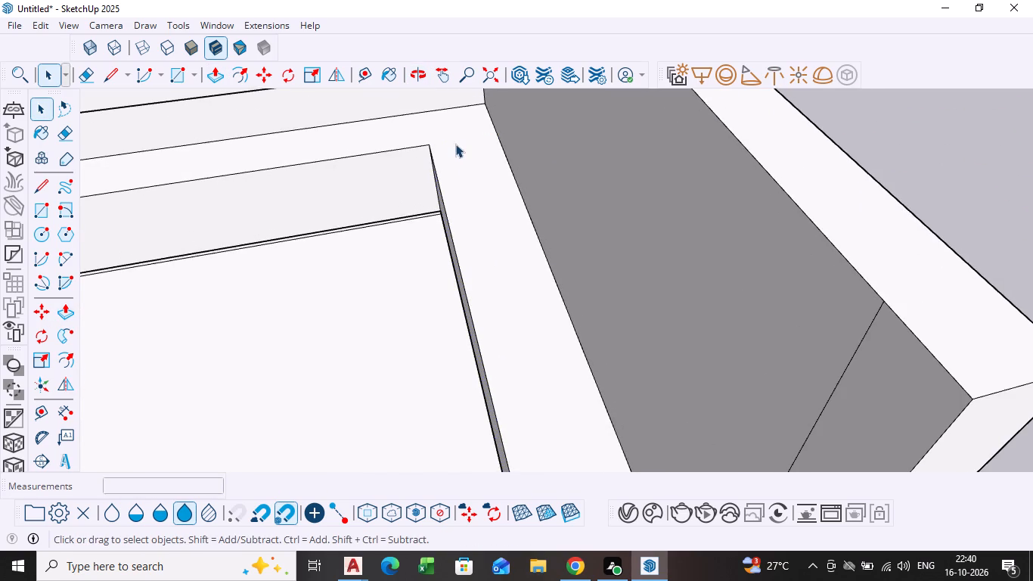
# Copy the edge where the back base cabinet's top meets the wall up 2' to the left upper cabinet's bottom corner.
pyautogui.scroll(-4, 481, 235)
pyautogui.moveTo(524, 360); pyautogui.dragTo(608, 282, button='middle')
pyautogui.scroll(3, 590, 279)
pyautogui.click(588, 278)
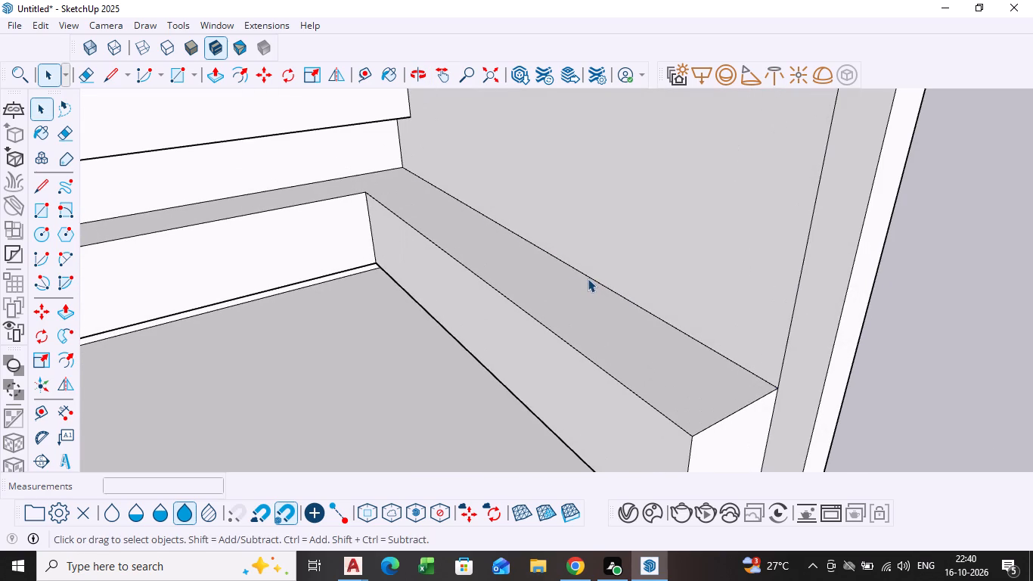
pyautogui.press('m')
pyautogui.click(588, 278)
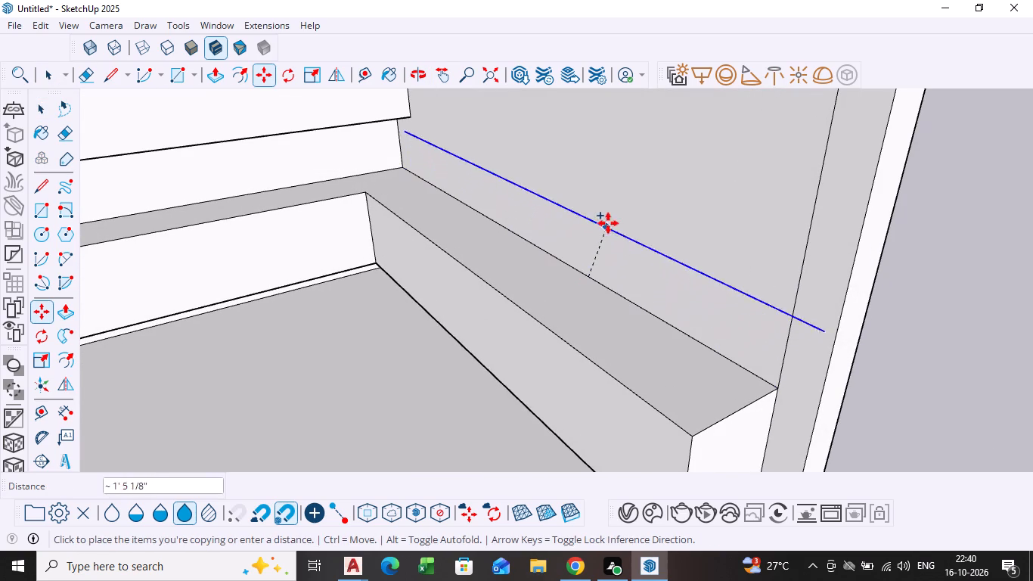
pyautogui.moveTo(612, 213); pyautogui.dragTo(630, 137, button='middle')
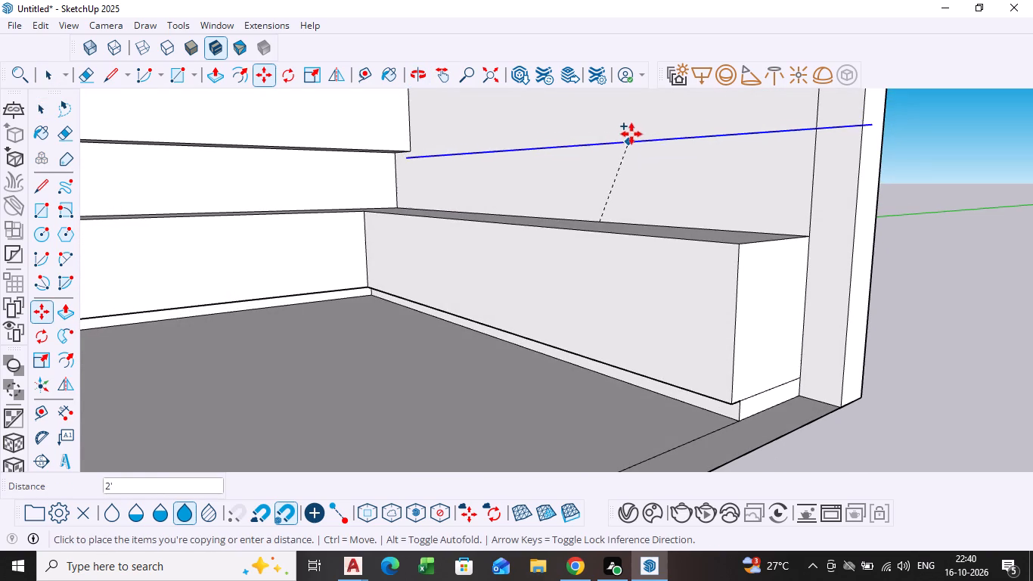
pyautogui.press('space')
pyautogui.scroll(2, 463, 189)
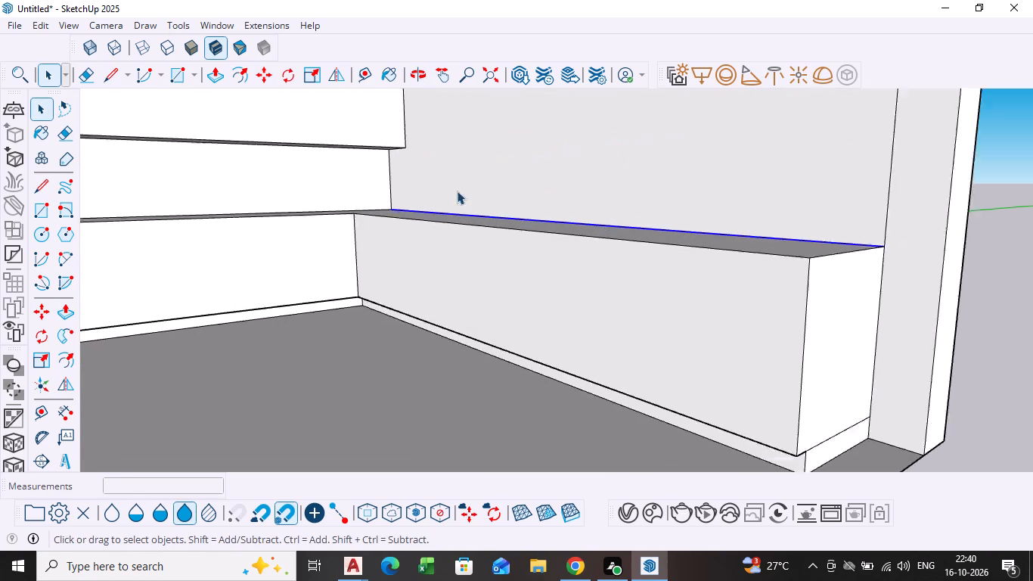
pyautogui.scroll(2, 457, 191)
pyautogui.moveTo(358, 215); pyautogui.dragTo(387, 271, button='middle')
pyautogui.scroll(8, 374, 228)
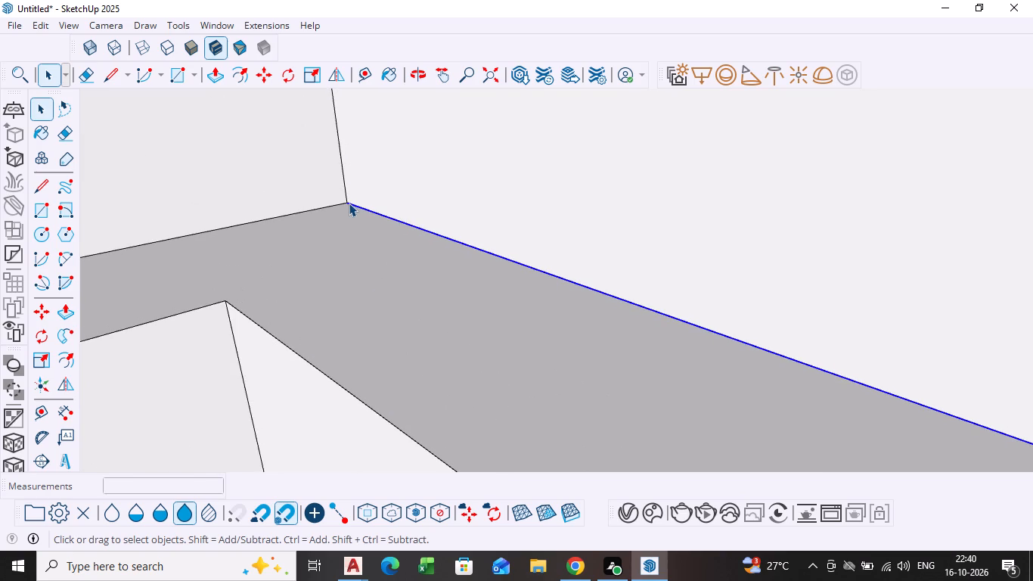
pyautogui.press('m')
pyautogui.click(344, 201)
pyautogui.scroll(-3, 350, 166)
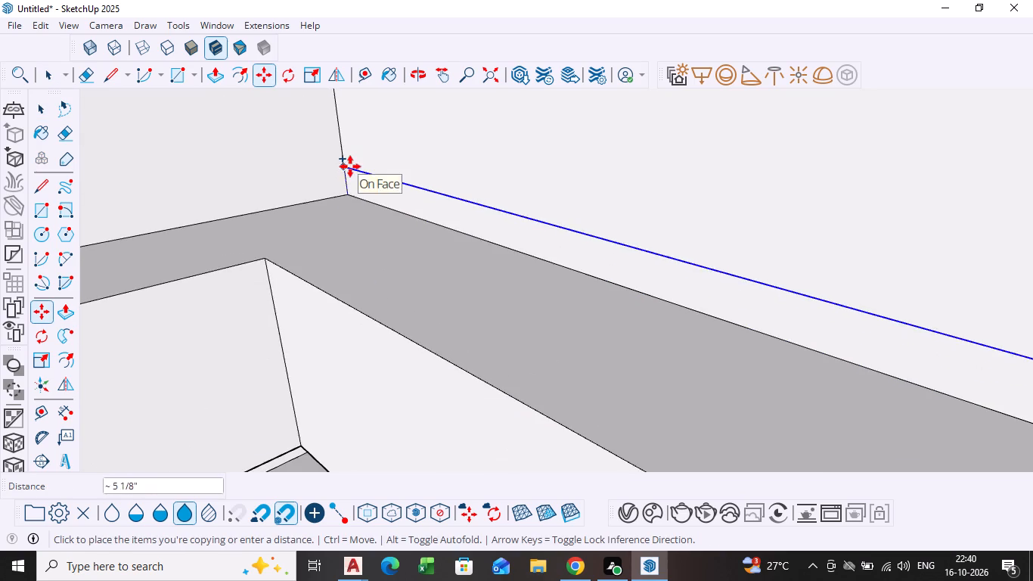
pyautogui.scroll(-1, 350, 166)
pyautogui.keyDown('shift'); pyautogui.moveTo(352, 177); pyautogui.dragTo(343, 254, button='middle'); pyautogui.keyUp('shift')
pyautogui.moveTo(320, 165); pyautogui.dragTo(334, 101, button='middle')
pyautogui.scroll(15, 330, 133)
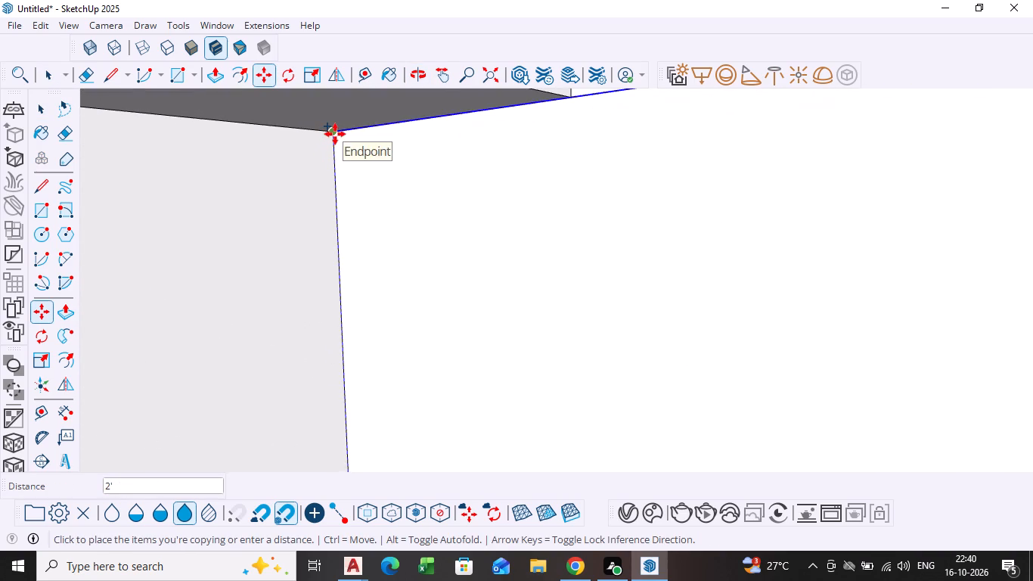
pyautogui.click(335, 134)
pyautogui.scroll(-17, 329, 207)
pyautogui.press('space')
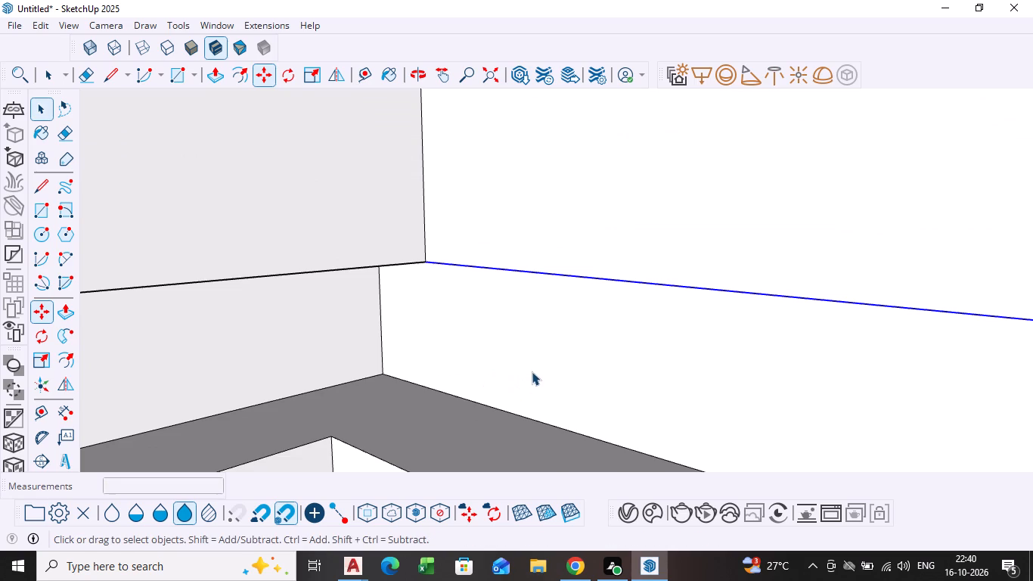
# Push/Pull the back wall band between the base cabinet top and the copied edge out 2".
pyautogui.click(536, 364)
pyautogui.press('p')
pyautogui.click(538, 364)
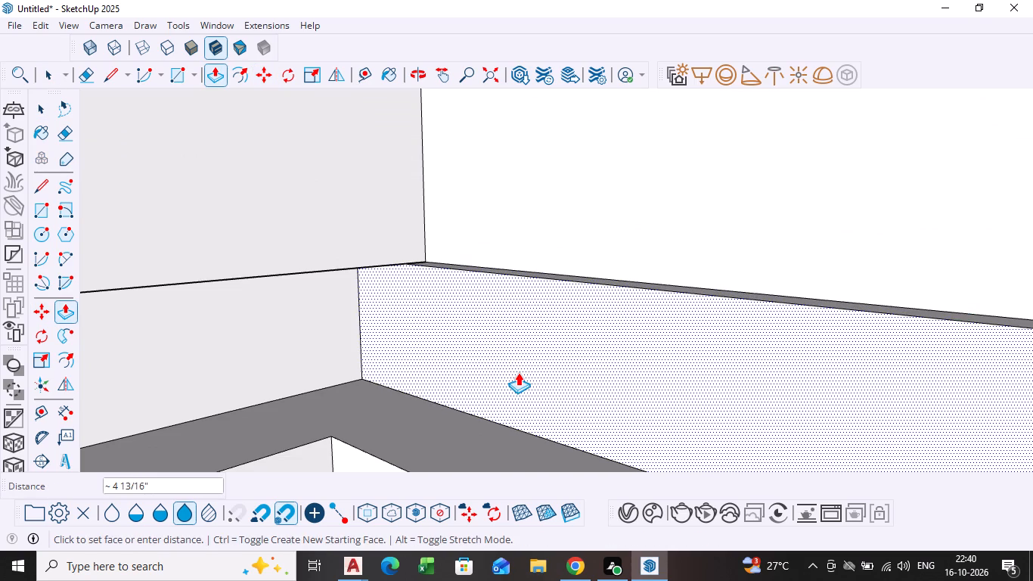
pyautogui.press('2')
pyautogui.press('Return')
pyautogui.scroll(-6, 518, 372)
pyautogui.moveTo(529, 378); pyautogui.dragTo(508, 446, button='middle')
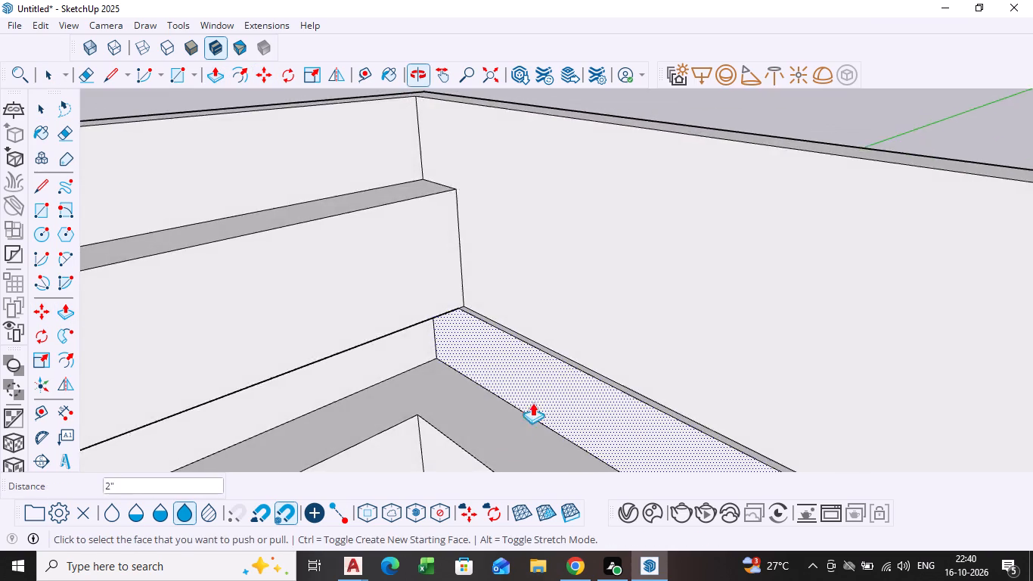
pyautogui.scroll(3, 535, 398)
pyautogui.keyDown('shift'); pyautogui.moveTo(535, 396); pyautogui.dragTo(391, 326, button='middle'); pyautogui.keyUp('shift')
pyautogui.scroll(-1, 391, 326)
pyautogui.press('space')
# Copy the wall-side edge above the 2" back band up to the left upper cabinet's top corner.
pyautogui.scroll(-3, 457, 340)
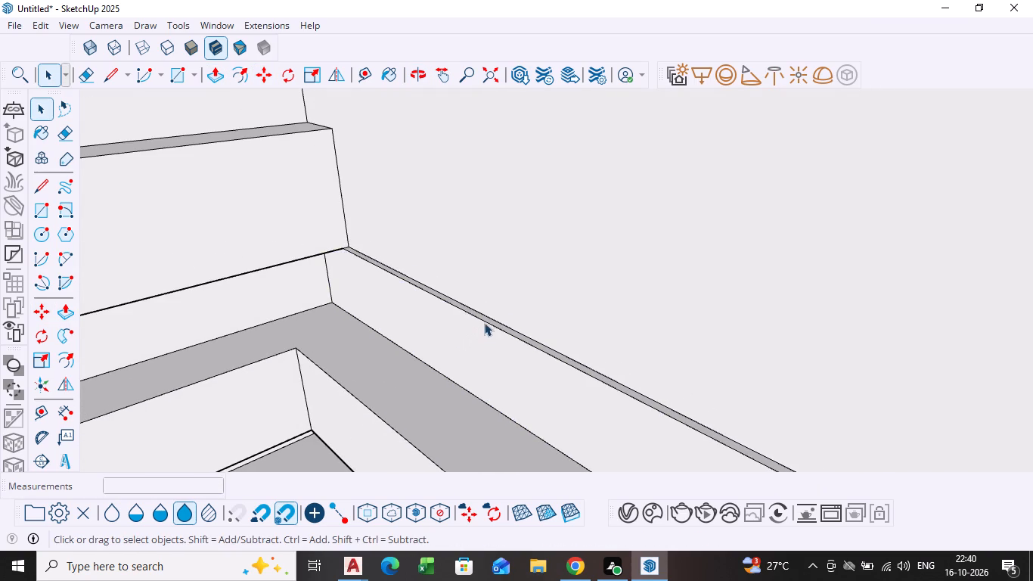
pyautogui.click(487, 318)
pyautogui.press('m')
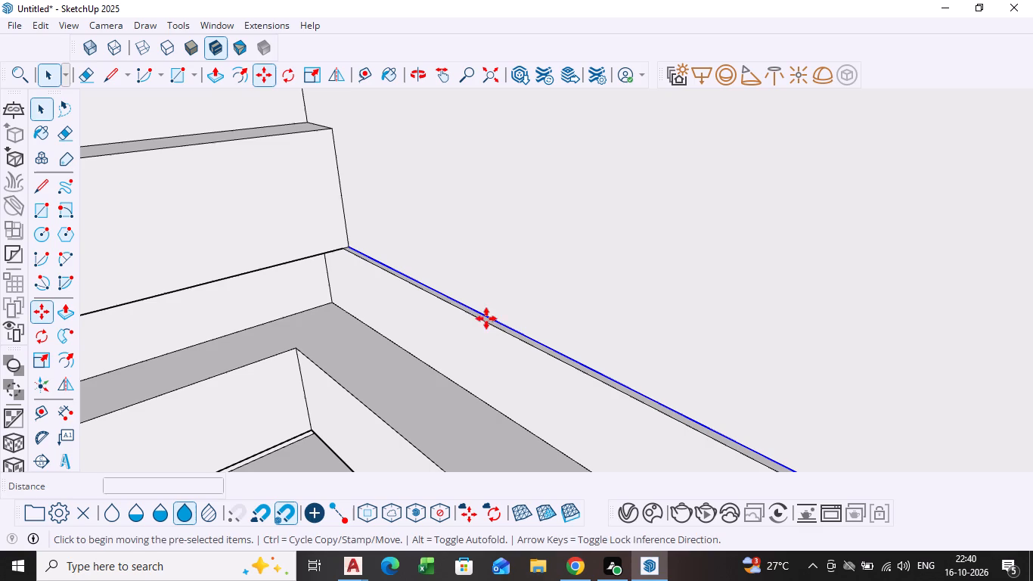
pyautogui.scroll(8, 346, 237)
pyautogui.click(352, 247)
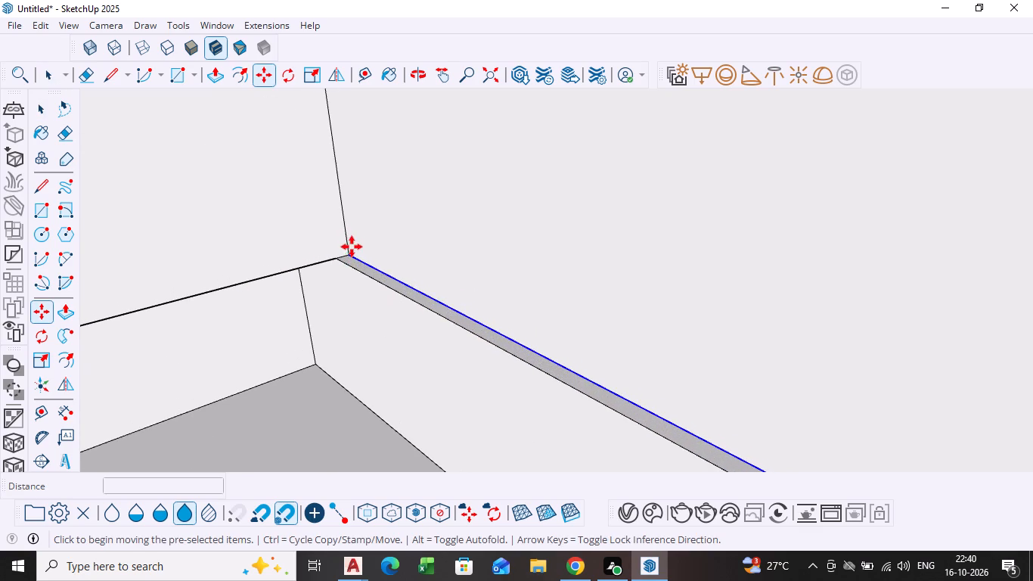
pyautogui.scroll(-5, 356, 222)
pyautogui.keyDown('shift'); pyautogui.moveTo(359, 277); pyautogui.dragTo(347, 334, button='middle'); pyautogui.keyUp('shift')
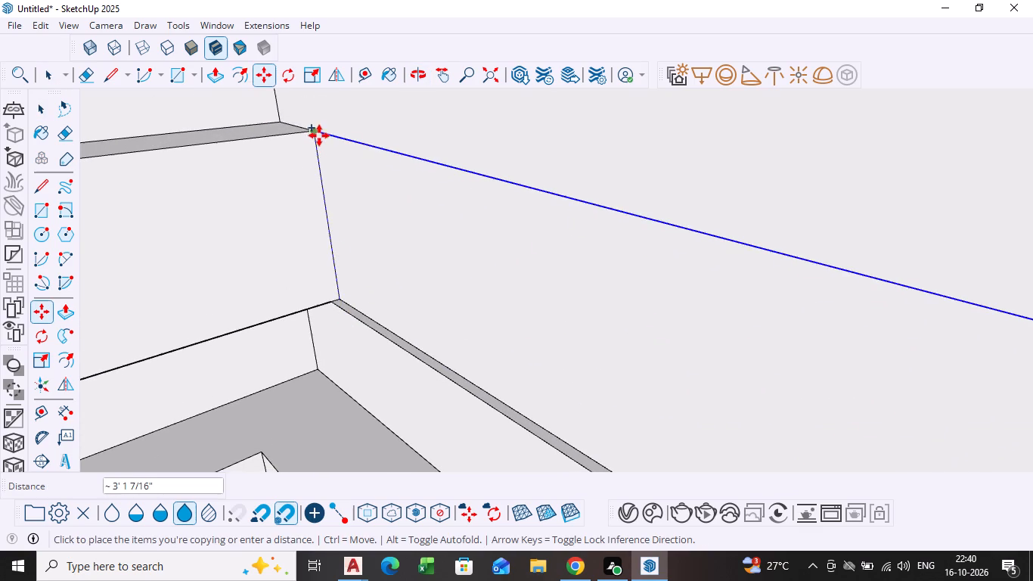
pyautogui.click(319, 133)
pyautogui.press('space')
# Push/Pull the upper band of the back wall out 15" as an upper cabinet.
pyautogui.scroll(-13, 436, 273)
pyautogui.scroll(-2, 457, 361)
pyautogui.moveTo(458, 362); pyautogui.dragTo(441, 287, button='middle')
pyautogui.click(502, 250)
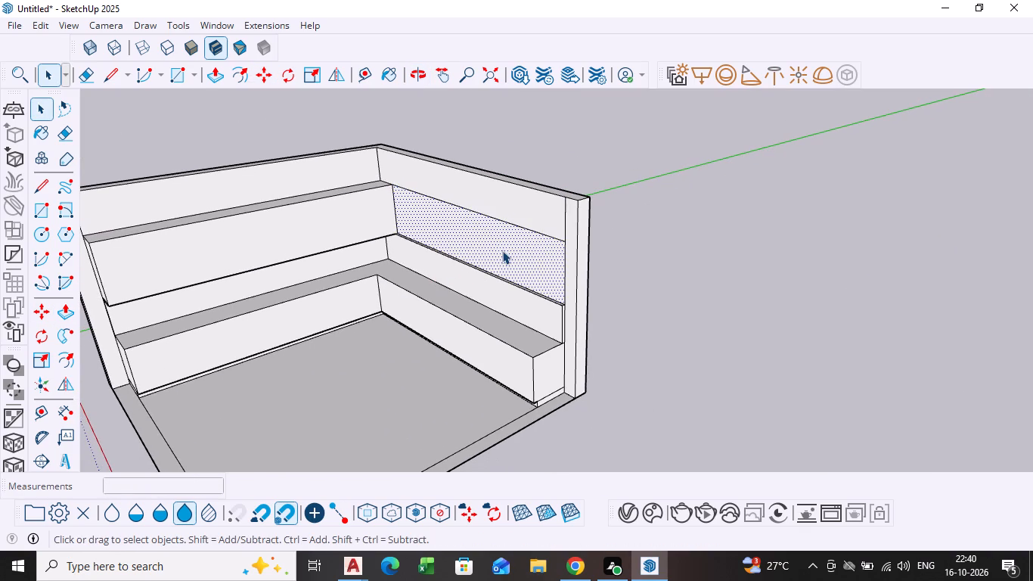
pyautogui.press('p')
pyautogui.click(502, 250)
pyautogui.moveTo(458, 233); pyautogui.dragTo(426, 242)
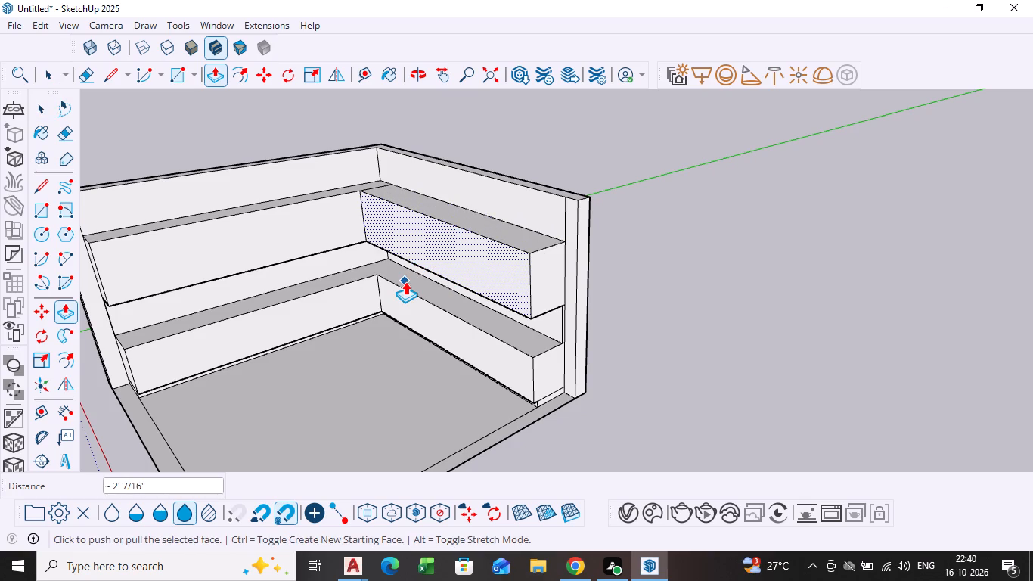
pyautogui.press('1')
pyautogui.press('5')
pyautogui.press('Return')
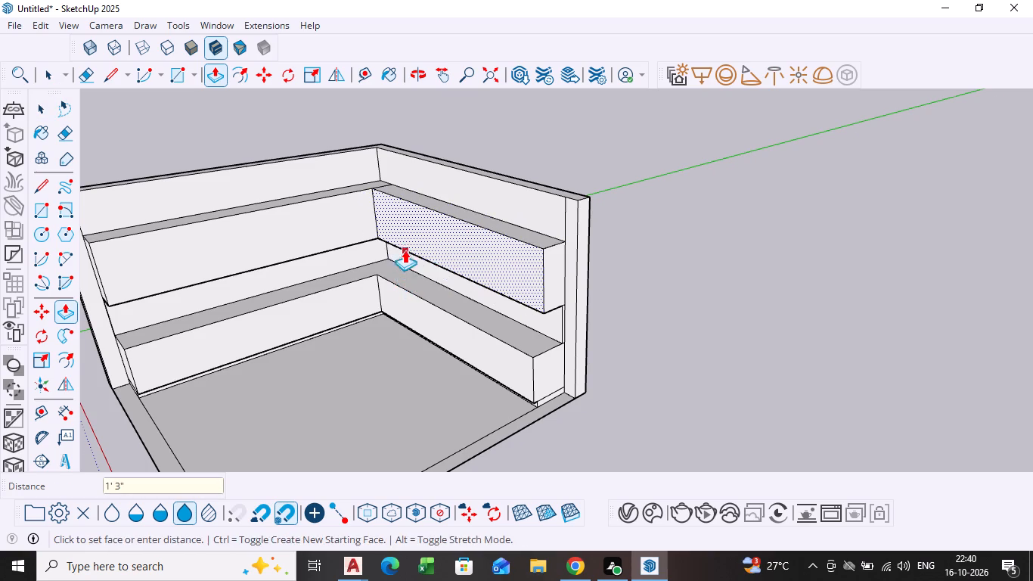
# Push/Pull the back upper cabinet's front face out a further 3".
pyautogui.moveTo(405, 247); pyautogui.dragTo(465, 288, button='middle')
pyautogui.scroll(4, 323, 281)
pyautogui.moveTo(292, 278); pyautogui.dragTo(428, 318, button='middle')
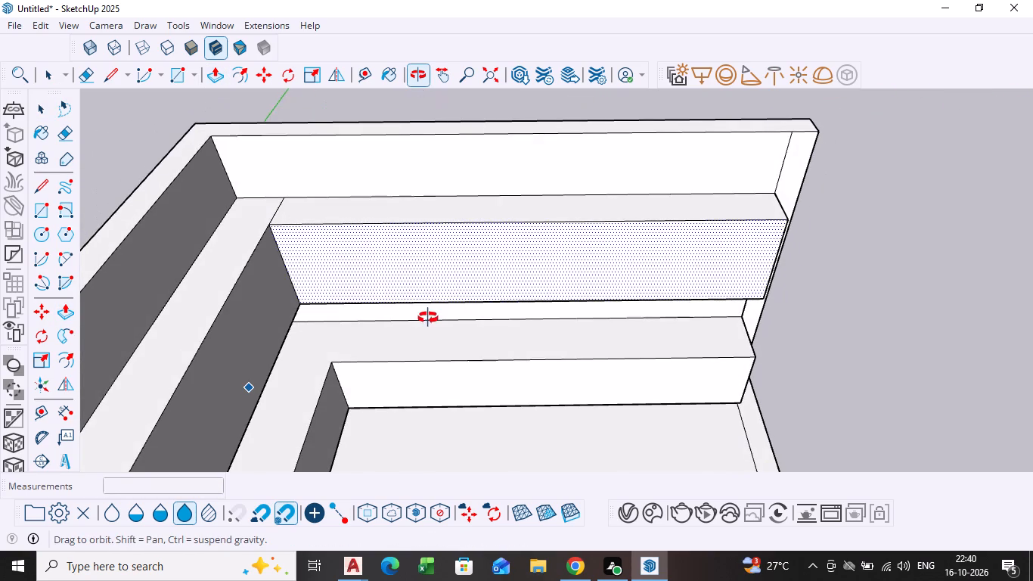
pyautogui.moveTo(428, 318); pyautogui.dragTo(428, 317, button='middle')
pyautogui.click(450, 255)
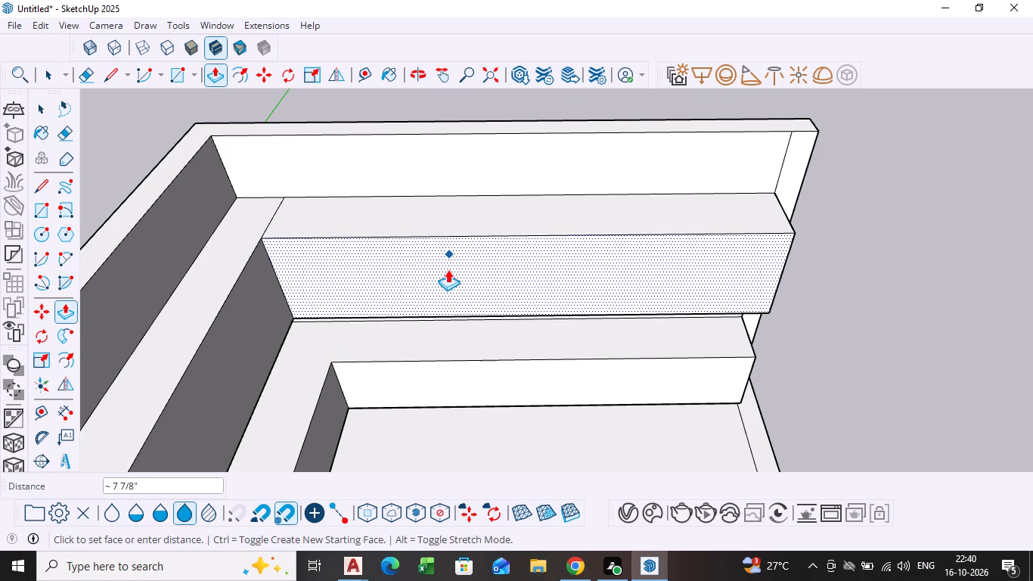
pyautogui.press('3')
pyautogui.press('Return')
pyautogui.press('space')
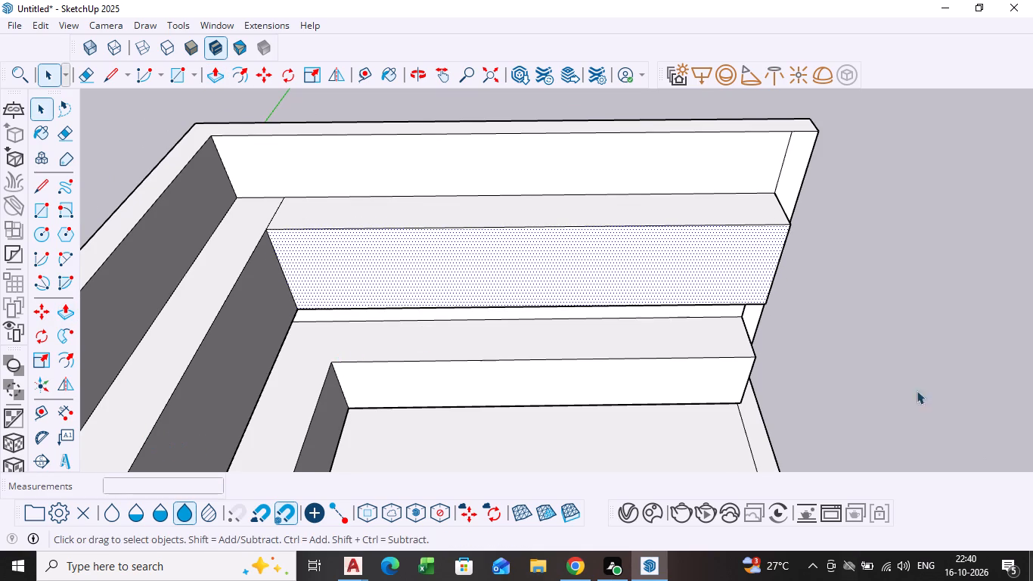
# Check the left upper cabinet's depth with the Dimension tool at the wall corner and at its open end.
pyautogui.moveTo(67, 412); pyautogui.dragTo(70, 403)
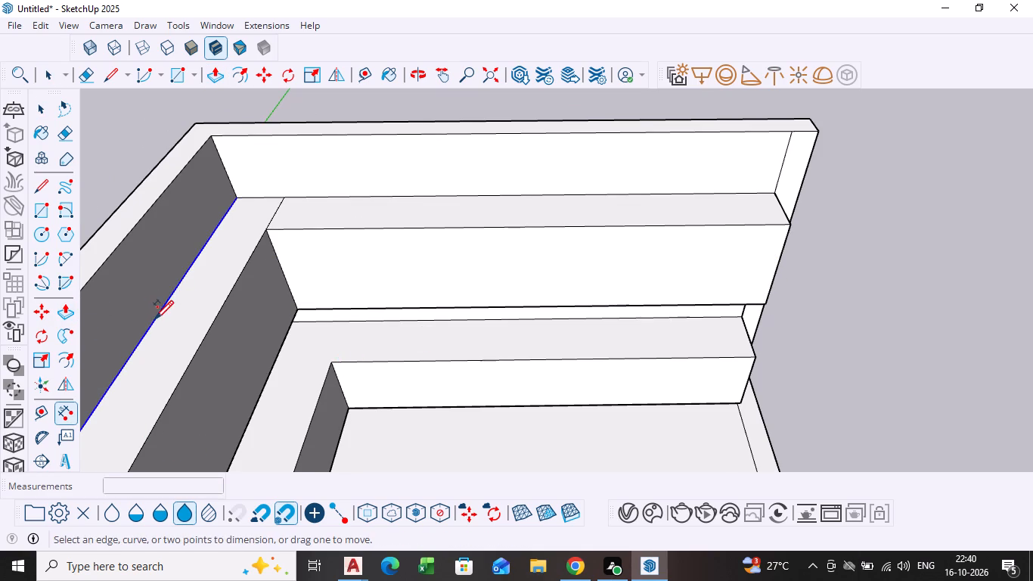
pyautogui.click(155, 321)
pyautogui.press('Escape')
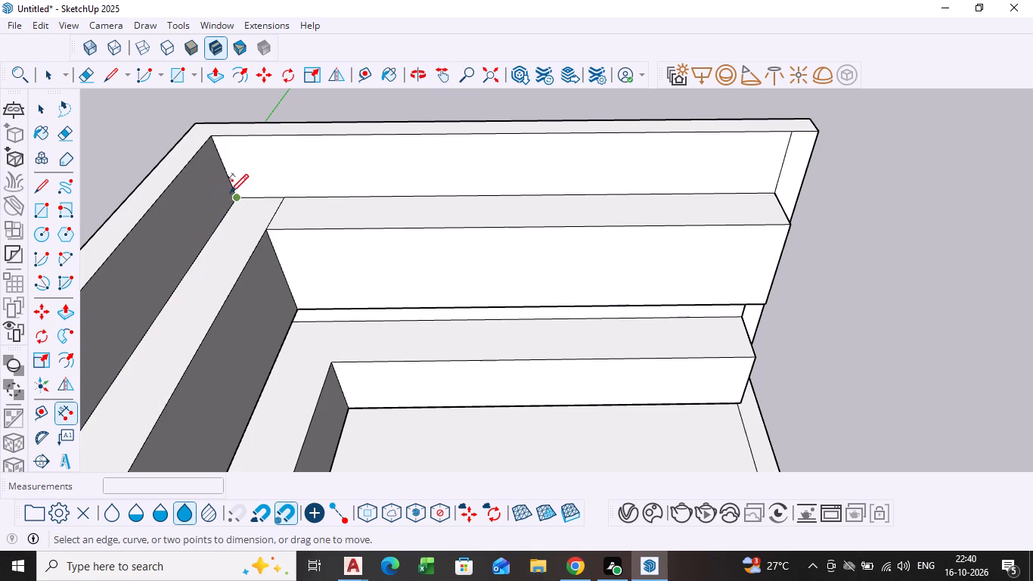
pyautogui.click(233, 200)
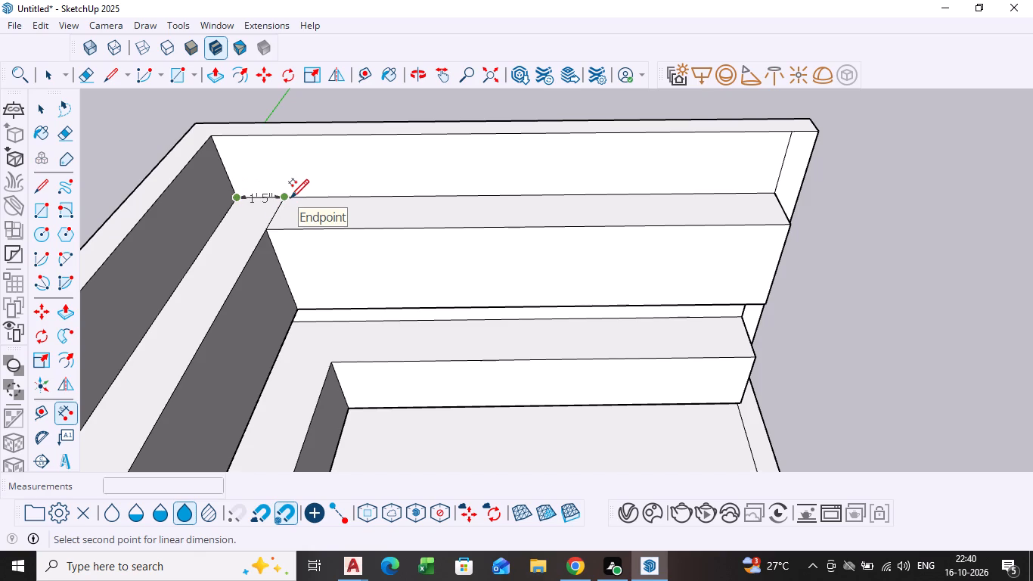
pyautogui.press('space')
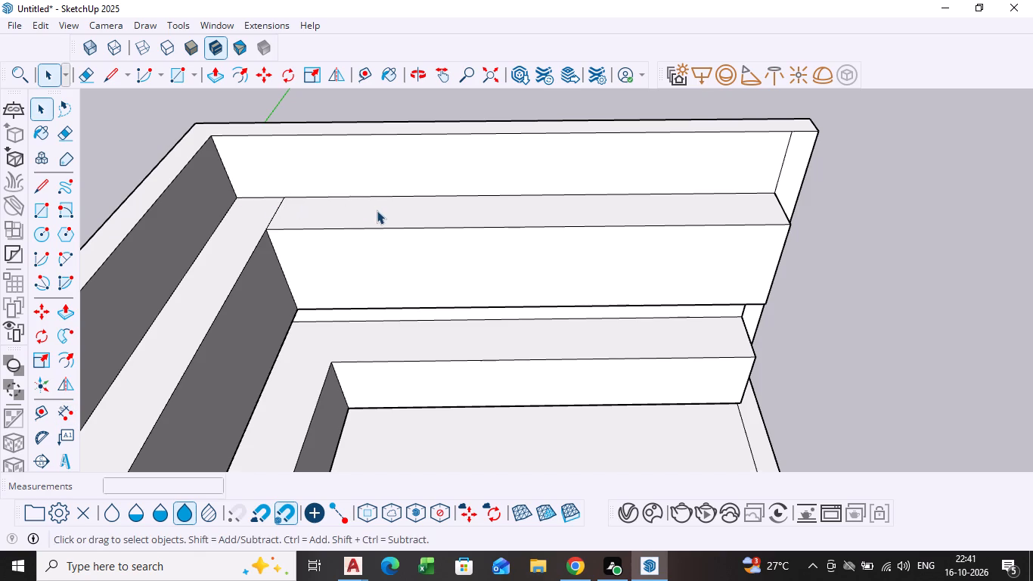
pyautogui.press('Return')
pyautogui.click(61, 408)
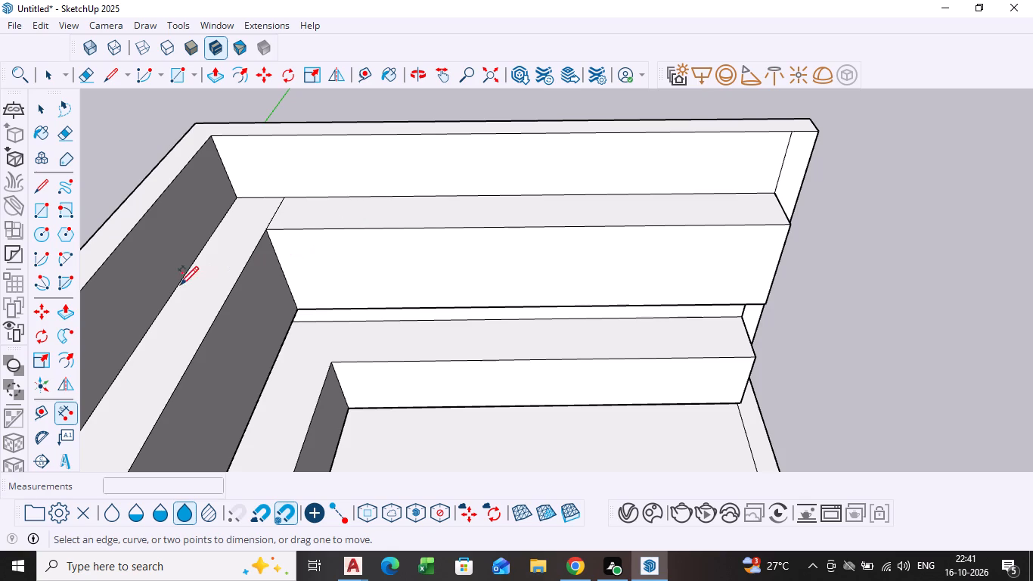
pyautogui.scroll(-11, 181, 331)
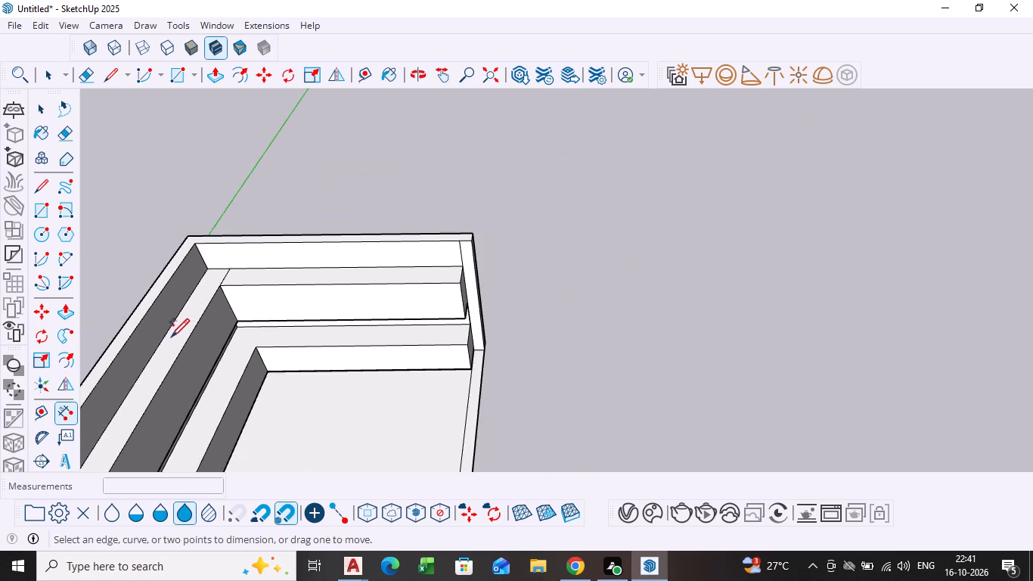
pyautogui.keyDown('shift'); pyautogui.moveTo(170, 337); pyautogui.dragTo(311, 200, button='middle'); pyautogui.keyUp('shift')
pyautogui.scroll(5, 264, 334)
pyautogui.click(235, 312)
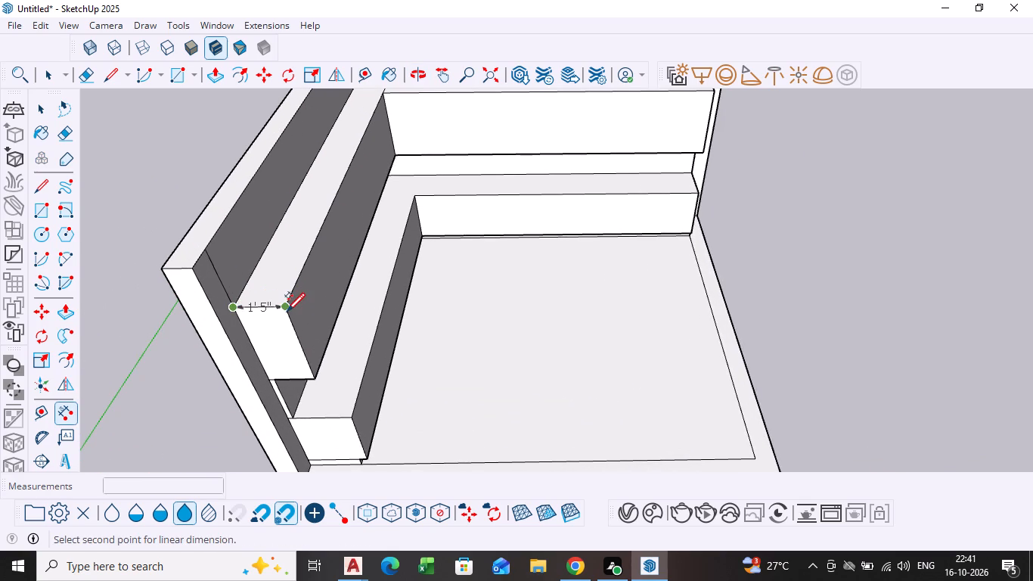
pyautogui.press('Escape')
# Check the back upper cabinet's depth with the Dimension tool at its free end.
pyautogui.scroll(-2, 371, 241)
pyautogui.moveTo(371, 248); pyautogui.dragTo(346, 312, button='middle')
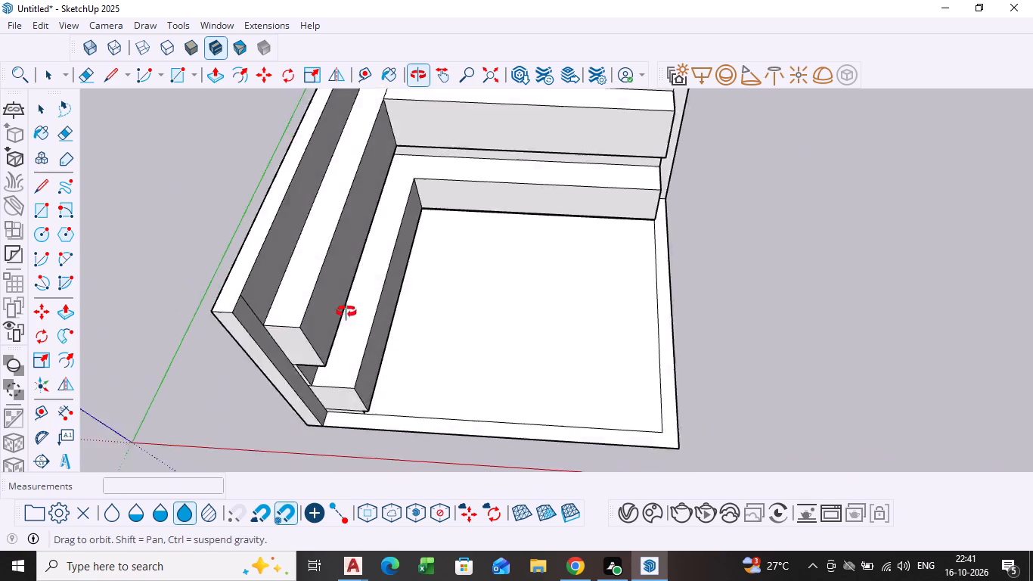
pyautogui.moveTo(346, 312); pyautogui.dragTo(313, 339, button='middle')
pyautogui.scroll(-2, 413, 251)
pyautogui.keyDown('shift'); pyautogui.moveTo(409, 253); pyautogui.dragTo(265, 413, button='middle'); pyautogui.keyUp('shift')
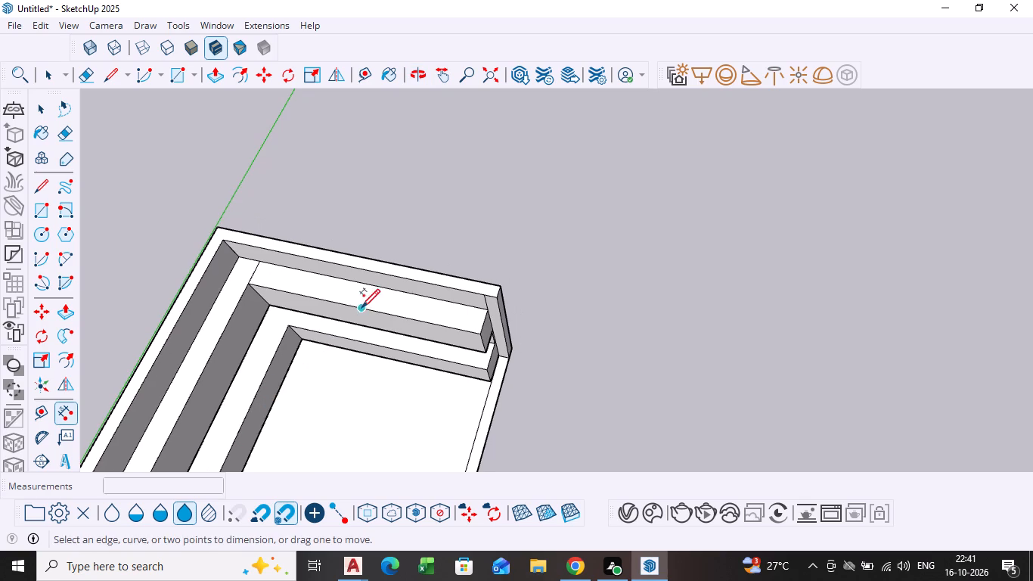
pyautogui.press('Return')
pyautogui.scroll(4, 408, 247)
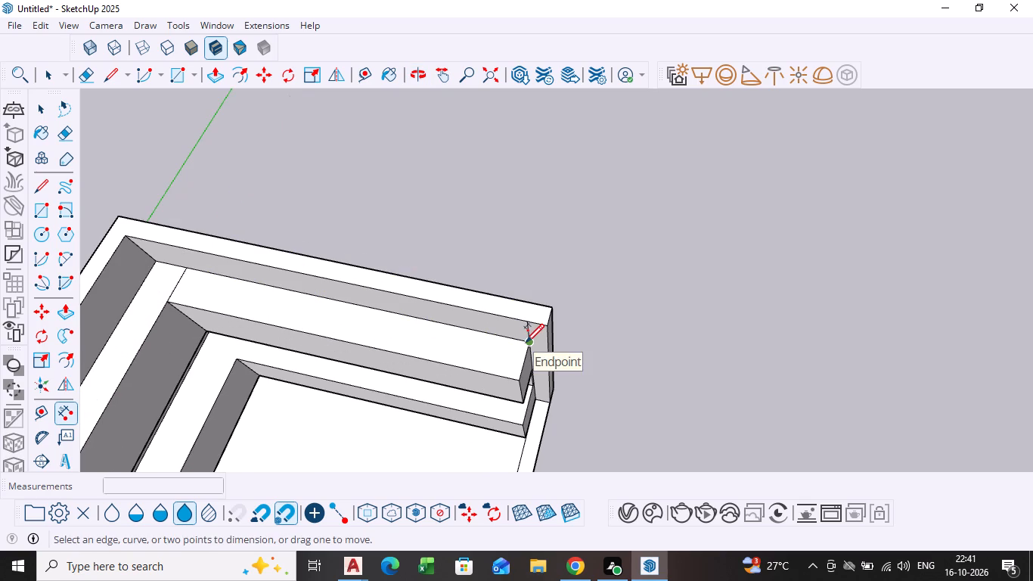
pyautogui.click(526, 344)
pyautogui.click(517, 379)
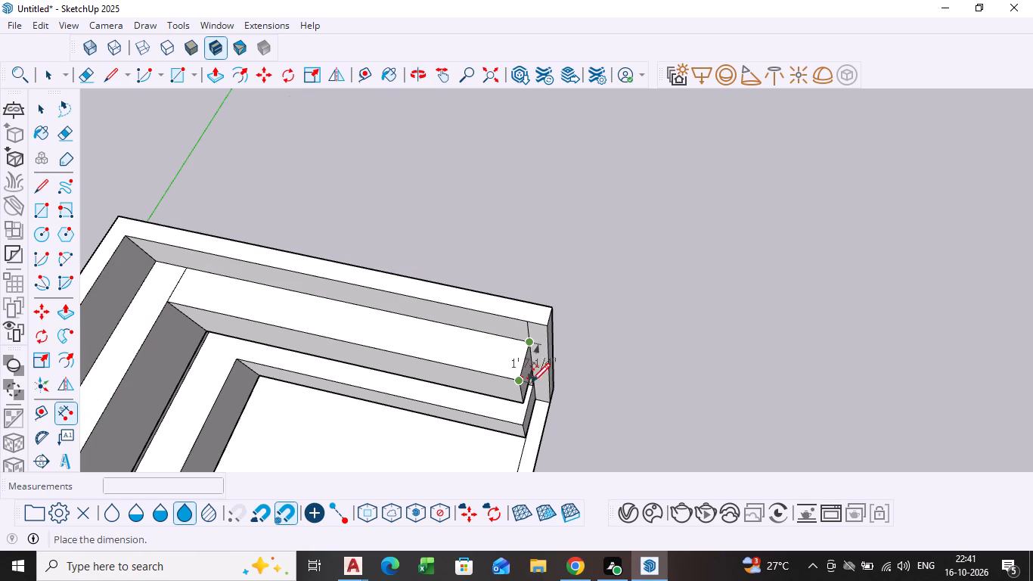
pyautogui.press('Escape')
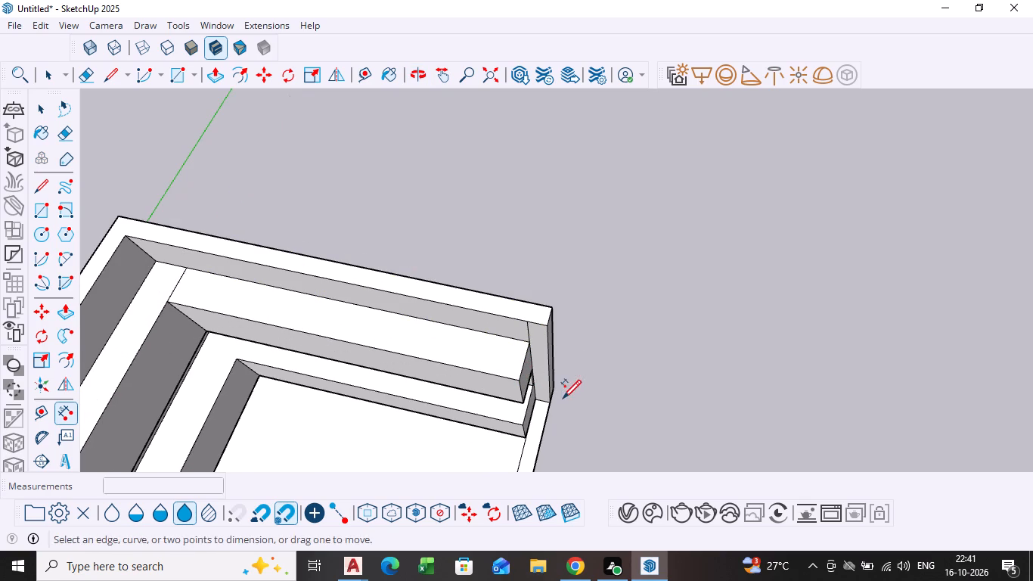
pyautogui.press('space')
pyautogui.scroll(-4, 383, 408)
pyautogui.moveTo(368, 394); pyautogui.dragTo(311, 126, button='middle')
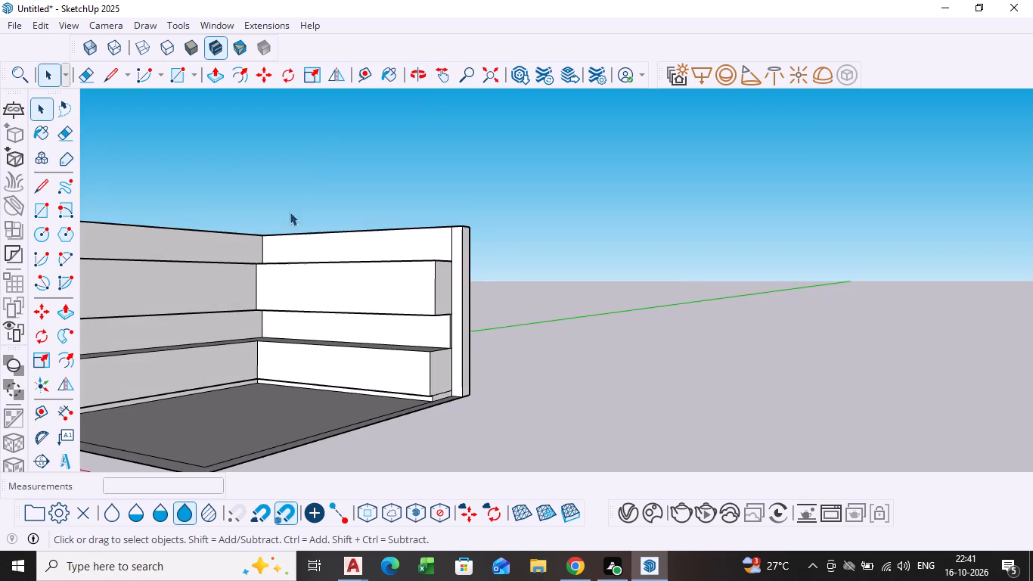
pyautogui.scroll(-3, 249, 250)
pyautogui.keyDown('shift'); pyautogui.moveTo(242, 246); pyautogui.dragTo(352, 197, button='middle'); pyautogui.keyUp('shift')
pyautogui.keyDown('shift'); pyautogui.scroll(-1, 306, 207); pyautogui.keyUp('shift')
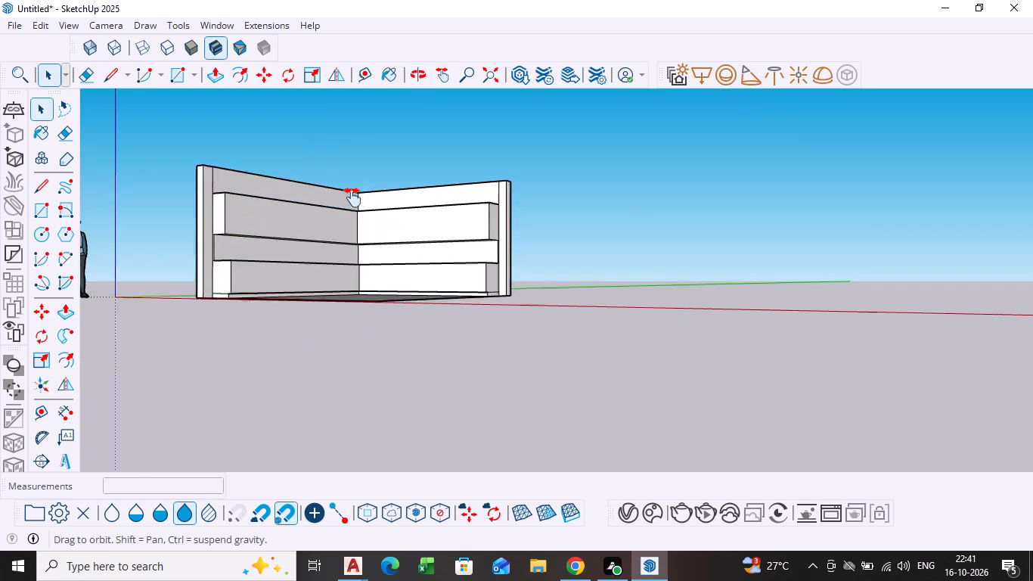
# Examine the L-shaped base and upper cabinets from several angles around the room.
pyautogui.keyDown('shift'); pyautogui.moveTo(352, 197); pyautogui.dragTo(361, 197, button='middle'); pyautogui.keyUp('shift')
pyautogui.moveTo(352, 234); pyautogui.dragTo(233, 275, button='middle')
pyautogui.scroll(7, 343, 246)
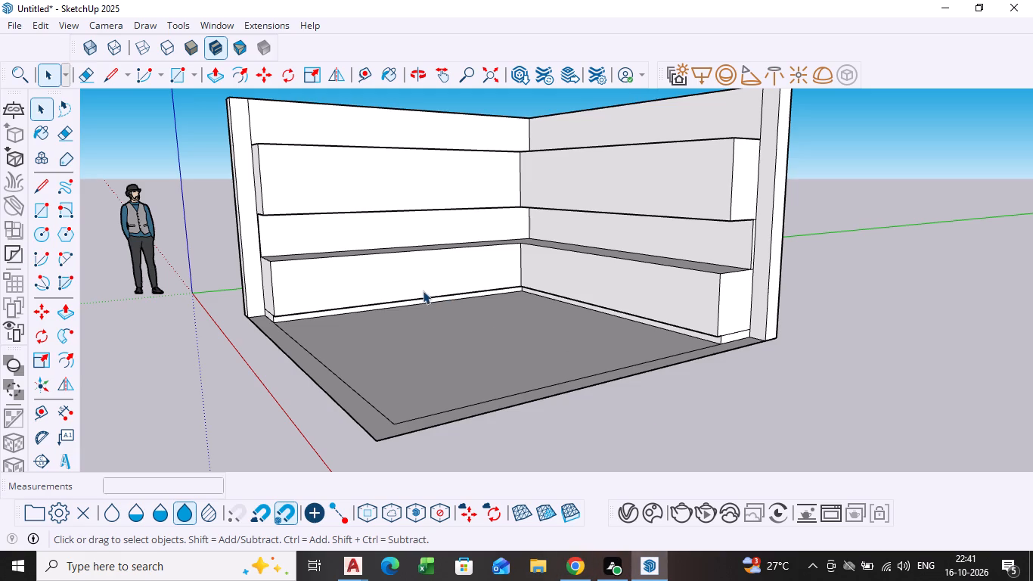
pyautogui.moveTo(408, 325); pyautogui.dragTo(520, 353, button='middle')
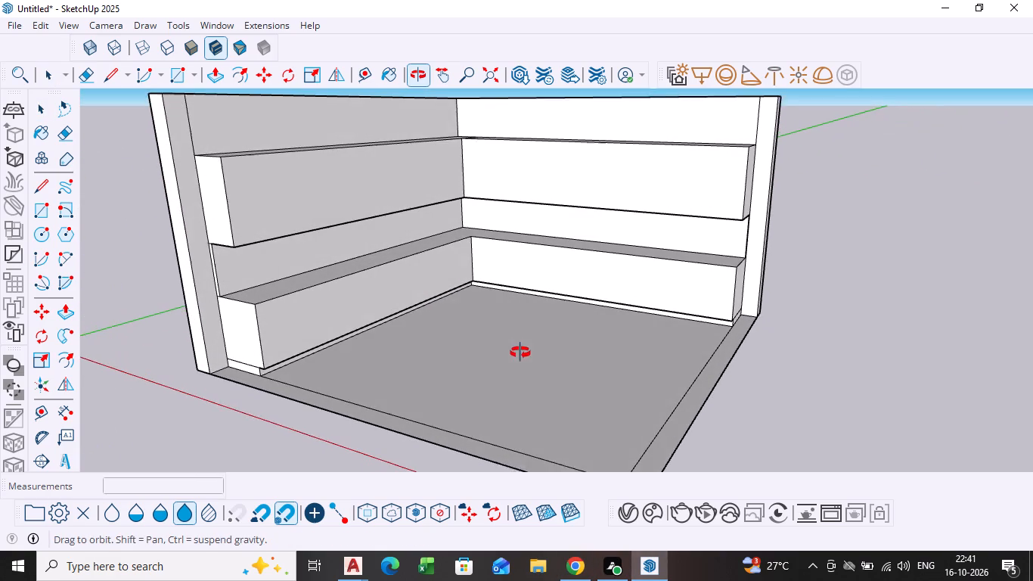
pyautogui.moveTo(520, 353); pyautogui.dragTo(522, 351, button='middle')
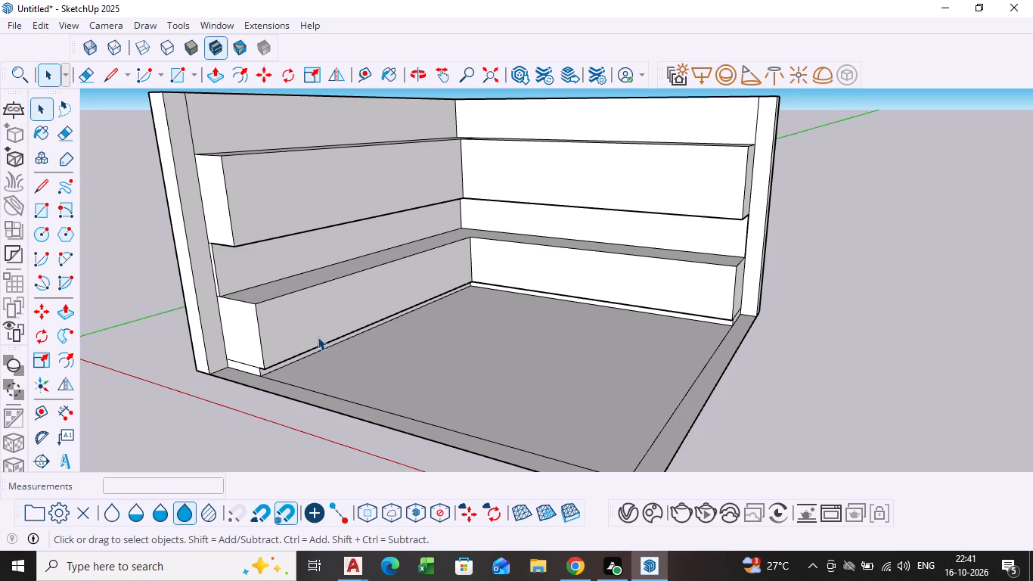
pyautogui.scroll(-1, 317, 337)
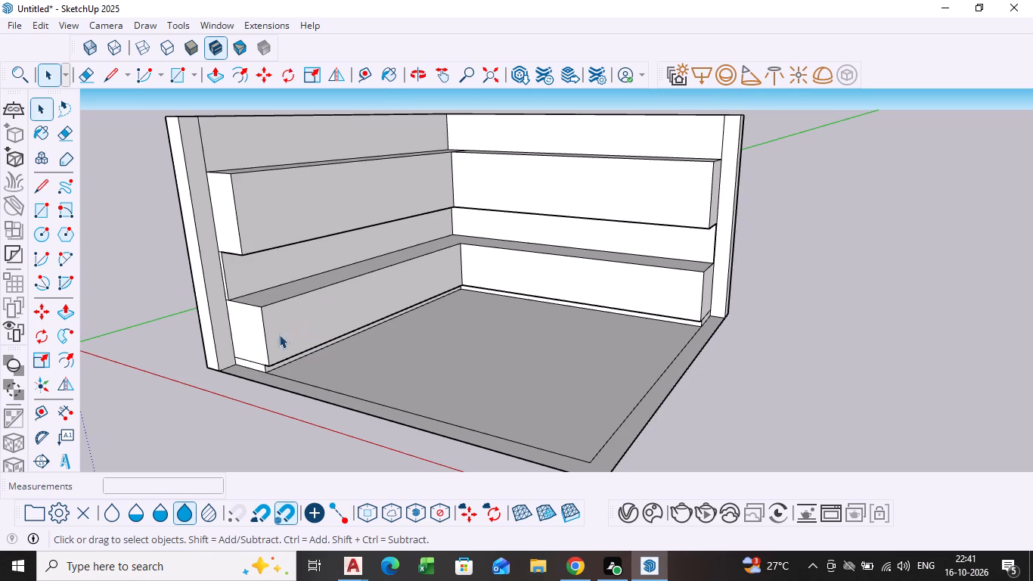
pyautogui.moveTo(288, 333); pyautogui.dragTo(371, 381, button='middle')
pyautogui.scroll(1, 356, 378)
pyautogui.scroll(-1, 357, 371)
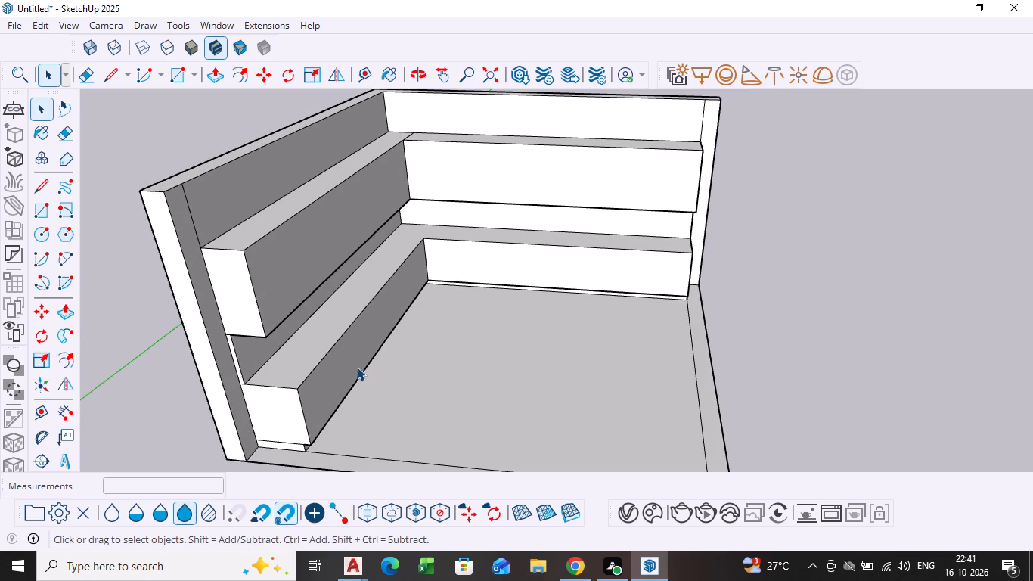
pyautogui.keyDown('shift'); pyautogui.moveTo(363, 356); pyautogui.dragTo(374, 300, button='middle'); pyautogui.keyUp('shift')
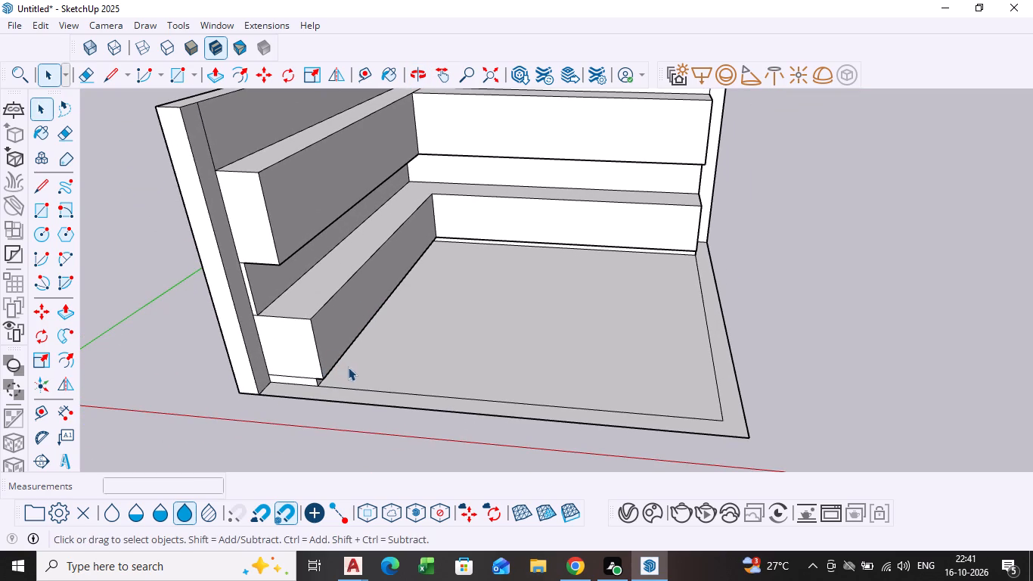
# Draw a rectangular outline about 1' 6" long on the left base cabinet's front face, at its top corner by the open end.
pyautogui.moveTo(349, 343); pyautogui.dragTo(292, 340, button='middle')
pyautogui.scroll(7, 315, 307)
pyautogui.moveTo(311, 297); pyautogui.dragTo(271, 259, button='middle')
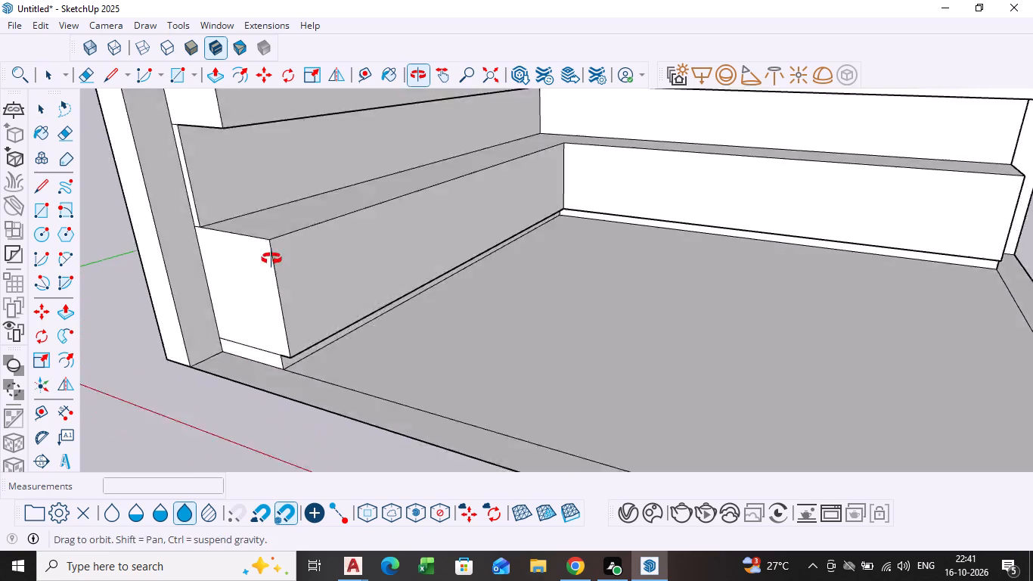
pyautogui.moveTo(271, 259); pyautogui.dragTo(245, 254, button='middle')
pyautogui.scroll(4, 270, 236)
pyautogui.click(288, 187)
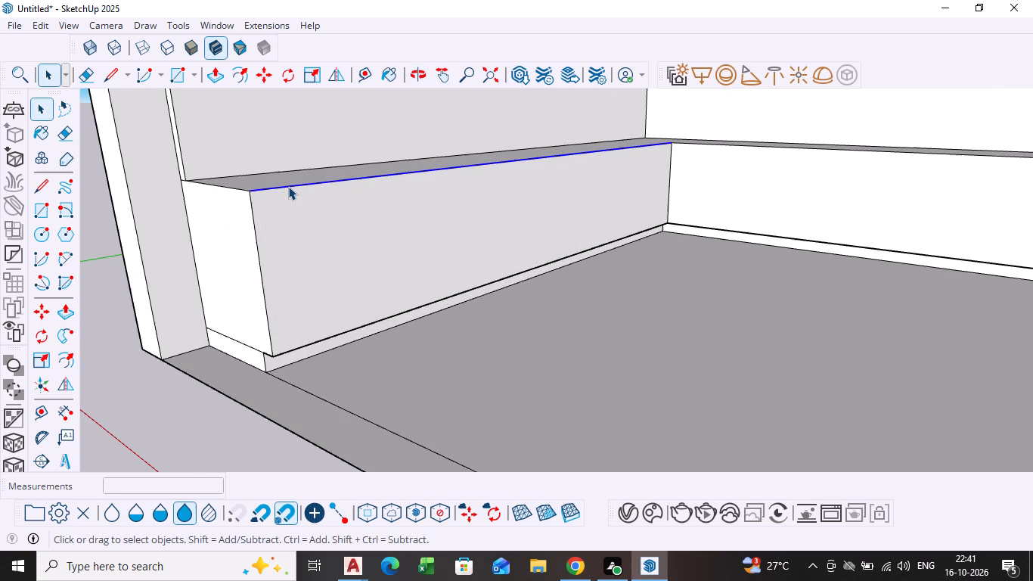
pyautogui.press('l')
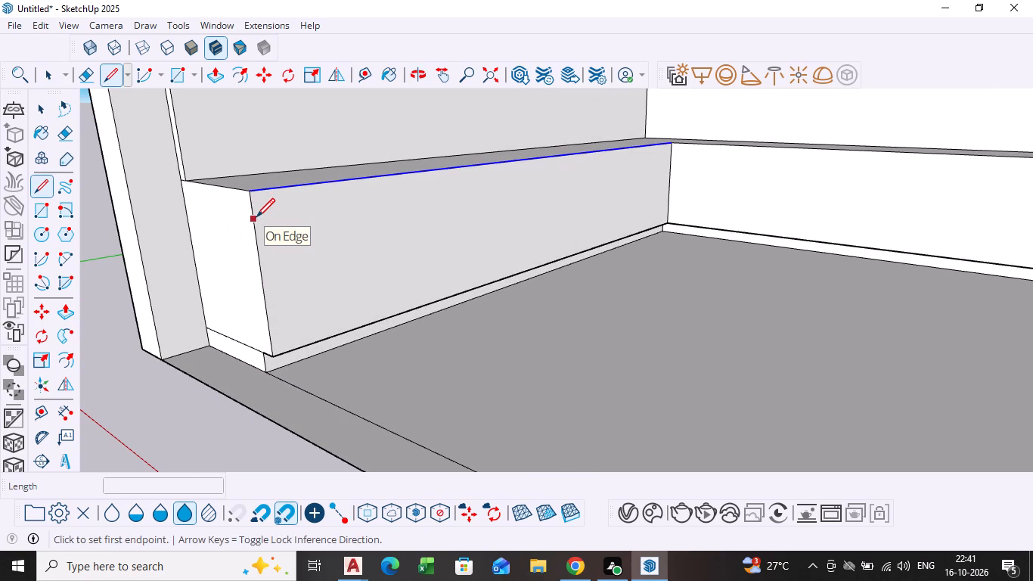
pyautogui.click(257, 219)
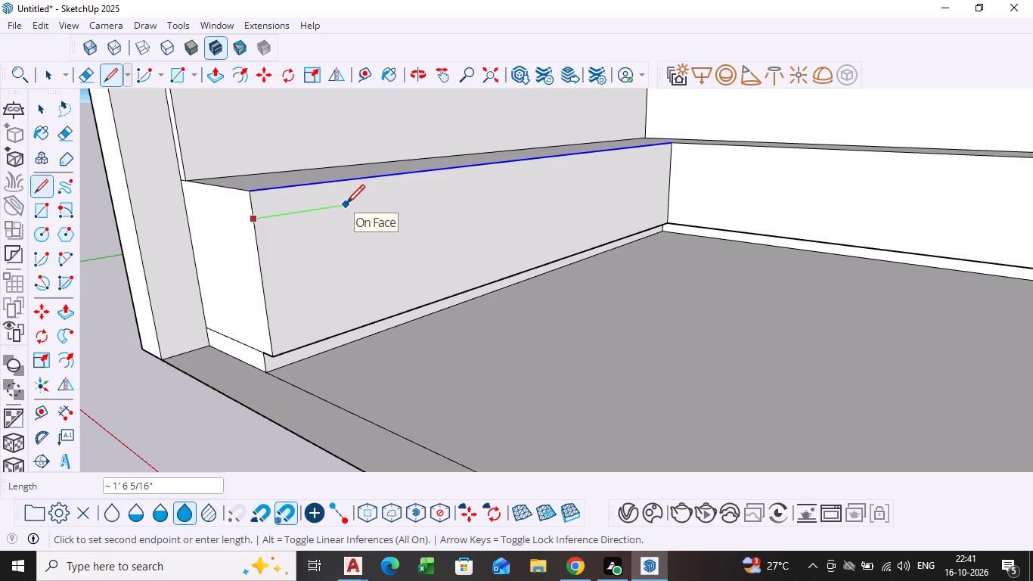
pyautogui.click(346, 205)
pyautogui.click(345, 182)
pyautogui.press('space')
# Push/Pull the outlined rectangle out from the left base cabinet by more than 6' 6" as a projecting counter slab.
pyautogui.click(295, 200)
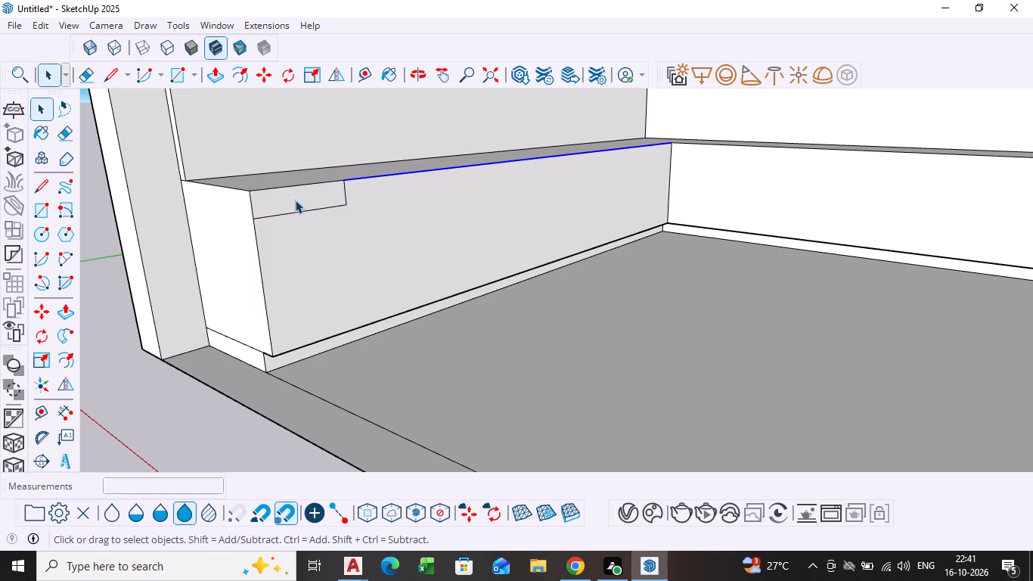
pyautogui.press('p')
pyautogui.click(295, 200)
pyautogui.scroll(-8, 397, 252)
pyautogui.moveTo(420, 263); pyautogui.dragTo(468, 272, button='middle')
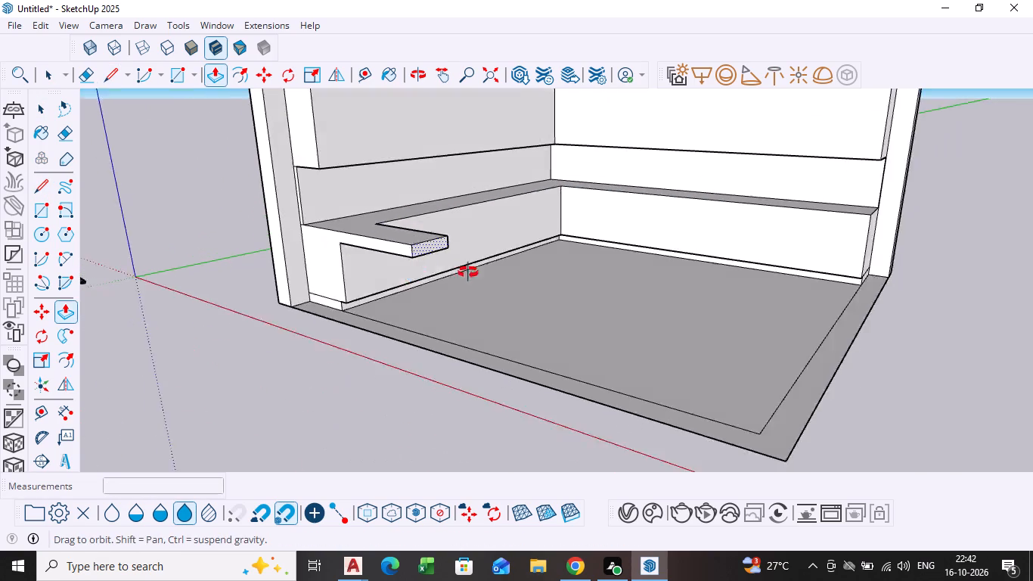
pyautogui.moveTo(468, 272); pyautogui.dragTo(503, 291, button='middle')
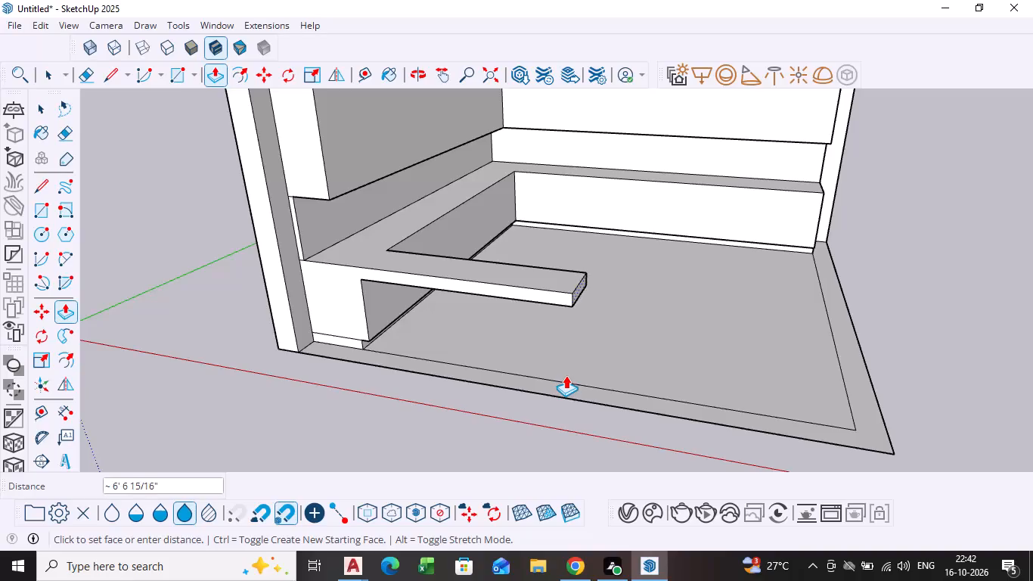
pyautogui.click(595, 384)
pyautogui.moveTo(597, 405); pyautogui.dragTo(590, 368, button='middle')
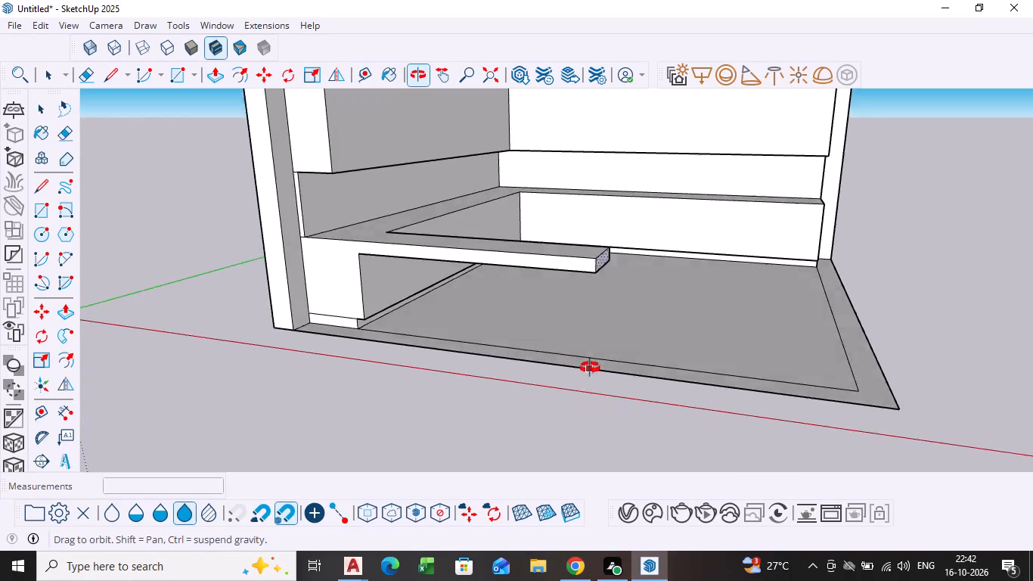
pyautogui.moveTo(590, 368); pyautogui.dragTo(530, 373, button='middle')
pyautogui.scroll(3, 543, 326)
pyautogui.press('space')
# Copy the counter slab's bottom end edge inward about 3 13/16" across its underside to mark off a leg strip.
pyautogui.moveTo(545, 376); pyautogui.dragTo(480, 359, button='middle')
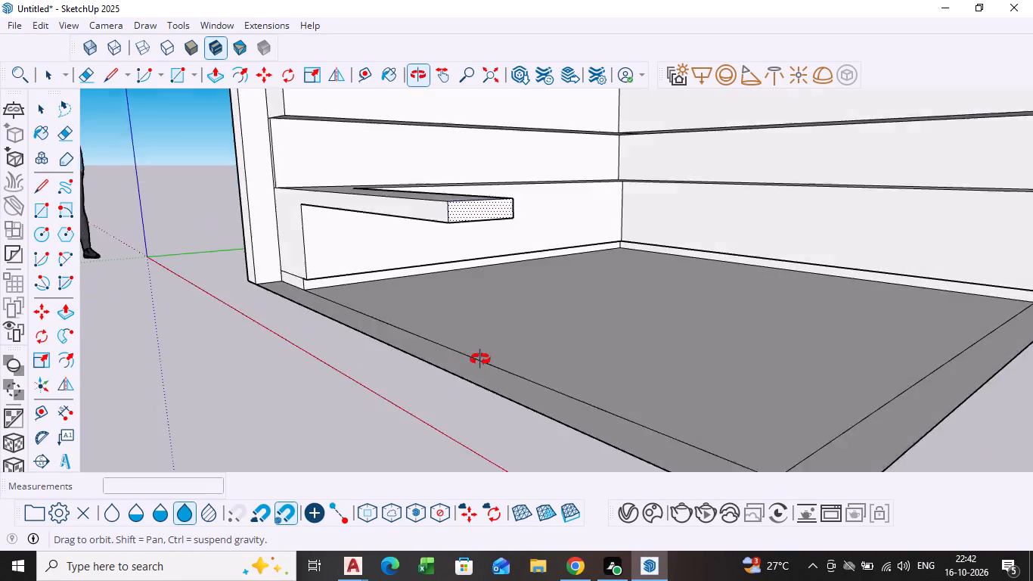
pyautogui.moveTo(480, 359); pyautogui.dragTo(457, 309, button='middle')
pyautogui.scroll(4, 469, 243)
pyautogui.scroll(-3, 460, 250)
pyautogui.keyDown('shift'); pyautogui.moveTo(467, 236); pyautogui.dragTo(453, 306, button='middle'); pyautogui.keyUp('shift')
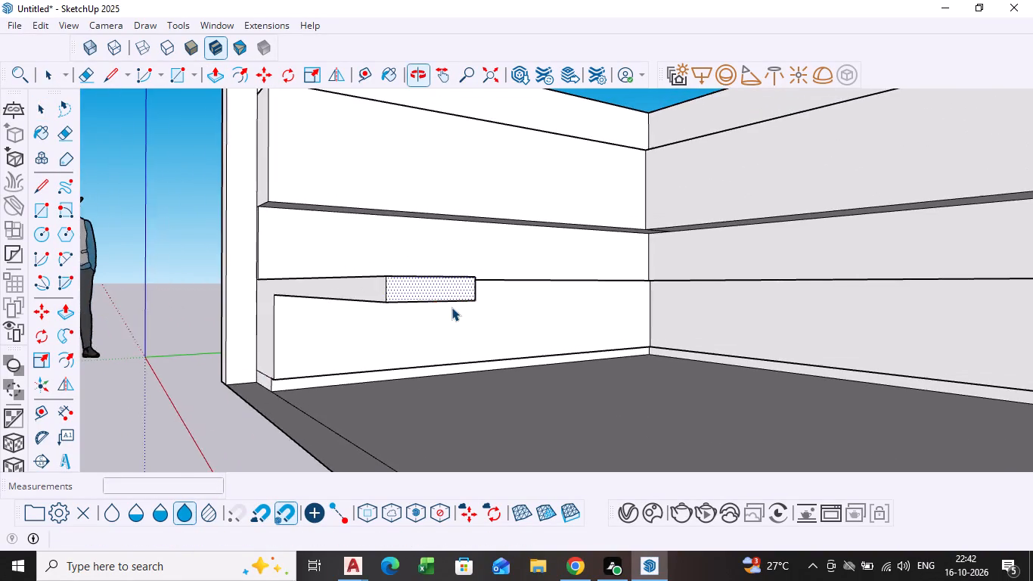
pyautogui.moveTo(449, 305); pyautogui.dragTo(459, 238, button='middle')
pyautogui.scroll(4, 439, 135)
pyautogui.moveTo(448, 148); pyautogui.dragTo(452, 133, button='middle')
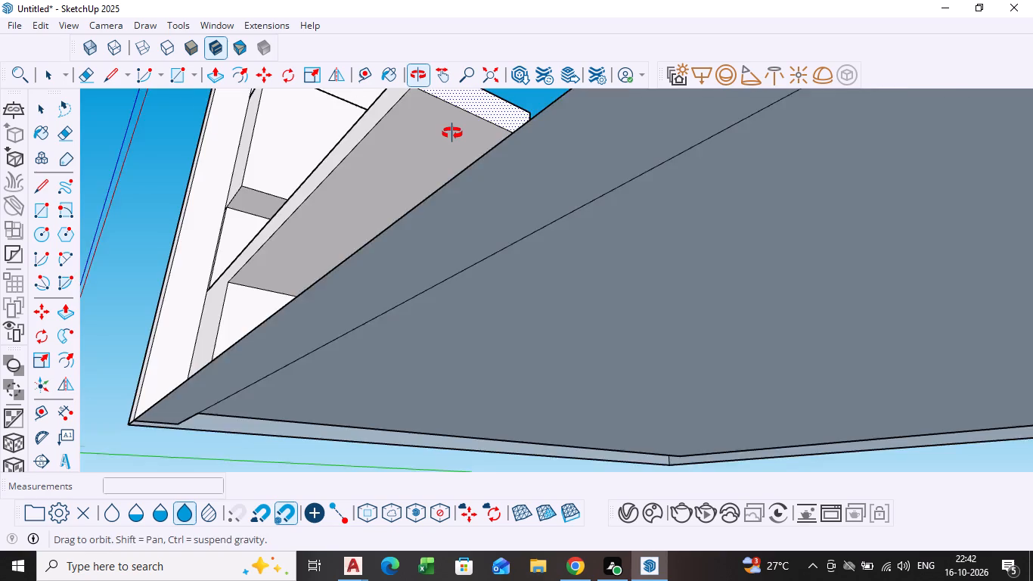
pyautogui.moveTo(452, 133); pyautogui.dragTo(452, 137, button='middle')
pyautogui.scroll(5, 452, 137)
pyautogui.scroll(-1, 456, 126)
pyautogui.keyDown('shift'); pyautogui.moveTo(456, 126); pyautogui.dragTo(449, 149, button='middle'); pyautogui.keyUp('shift')
pyautogui.click(455, 138)
pyautogui.press('m')
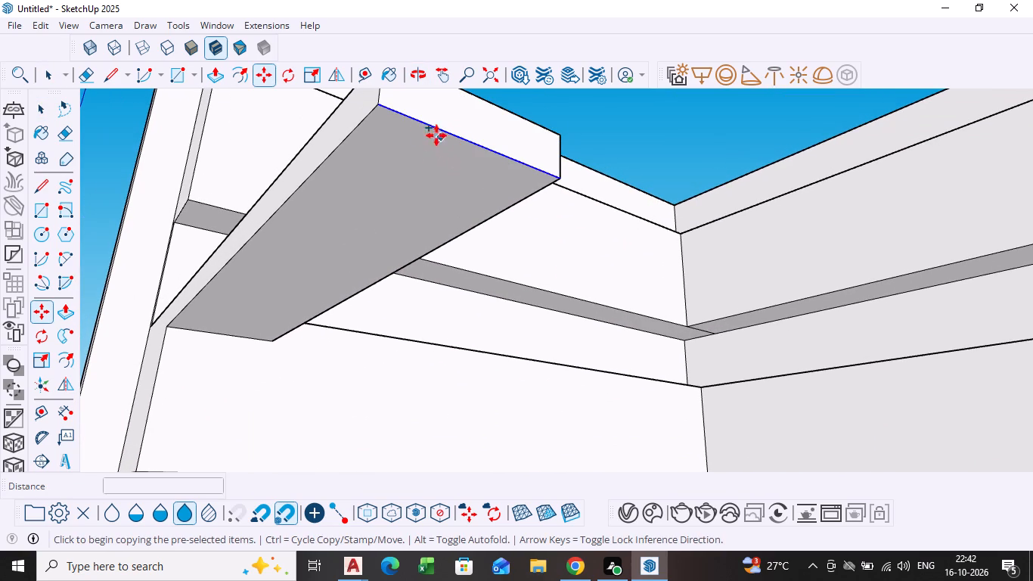
pyautogui.click(385, 113)
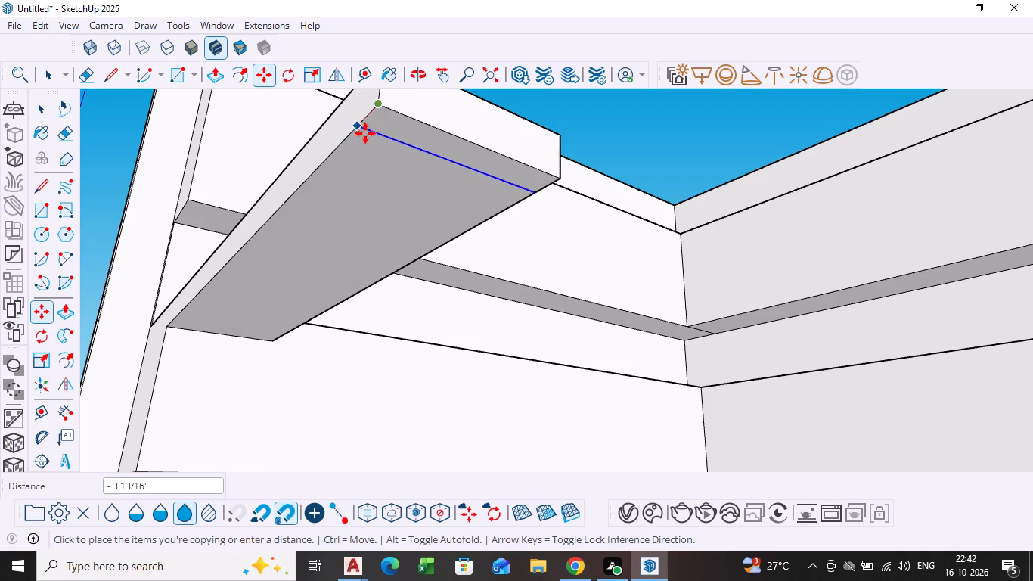
pyautogui.click(365, 133)
pyautogui.press('space')
# Push/Pull the narrow underside strip about 2' 5 1/4" down to the floor as a support leg for the counter.
pyautogui.click(439, 140)
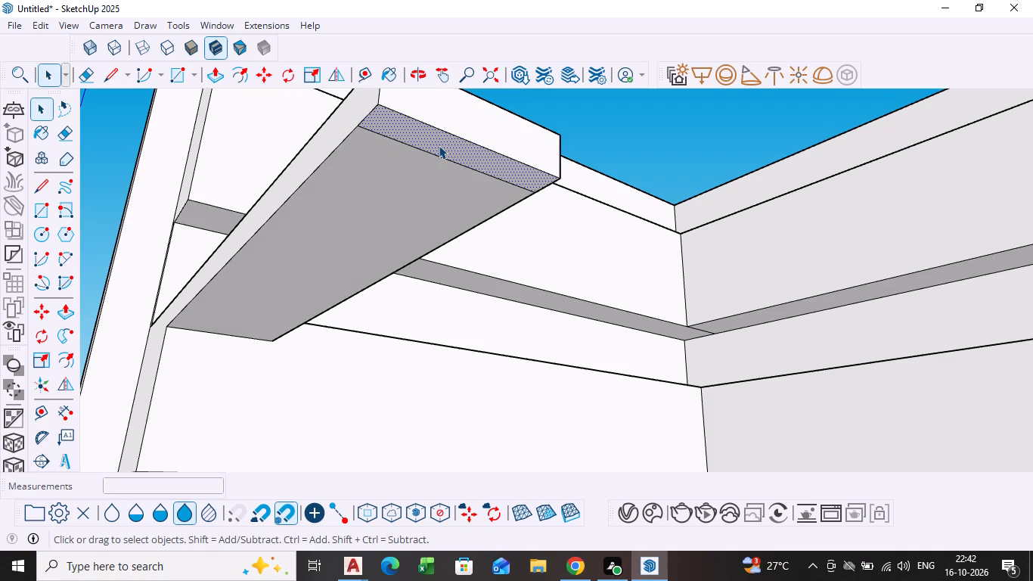
pyautogui.press('p')
pyautogui.click(439, 145)
pyautogui.scroll(-11, 420, 203)
pyautogui.moveTo(423, 297); pyautogui.dragTo(470, 325, button='middle')
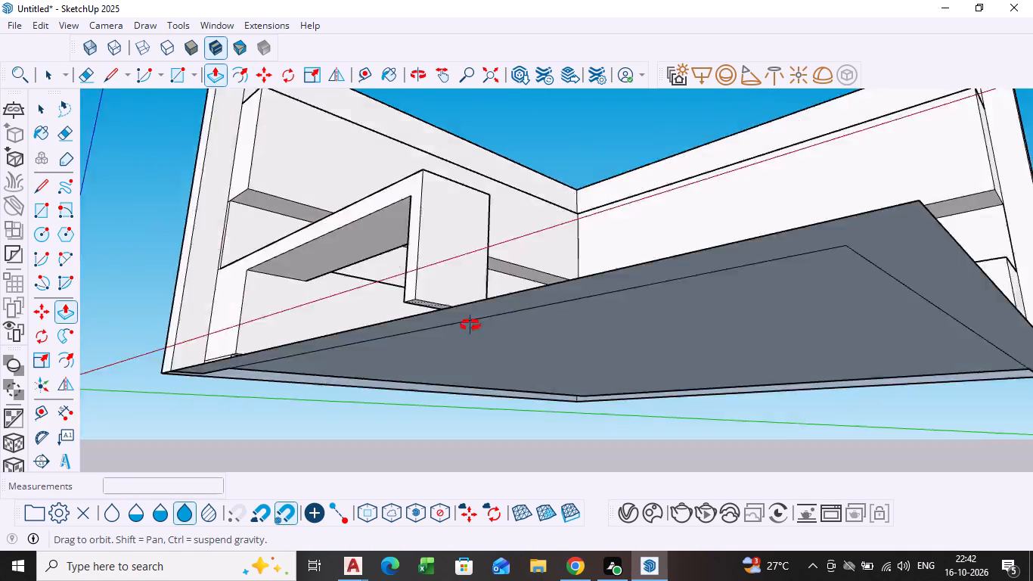
pyautogui.moveTo(470, 325); pyautogui.dragTo(544, 395, button='middle')
pyautogui.scroll(7, 509, 405)
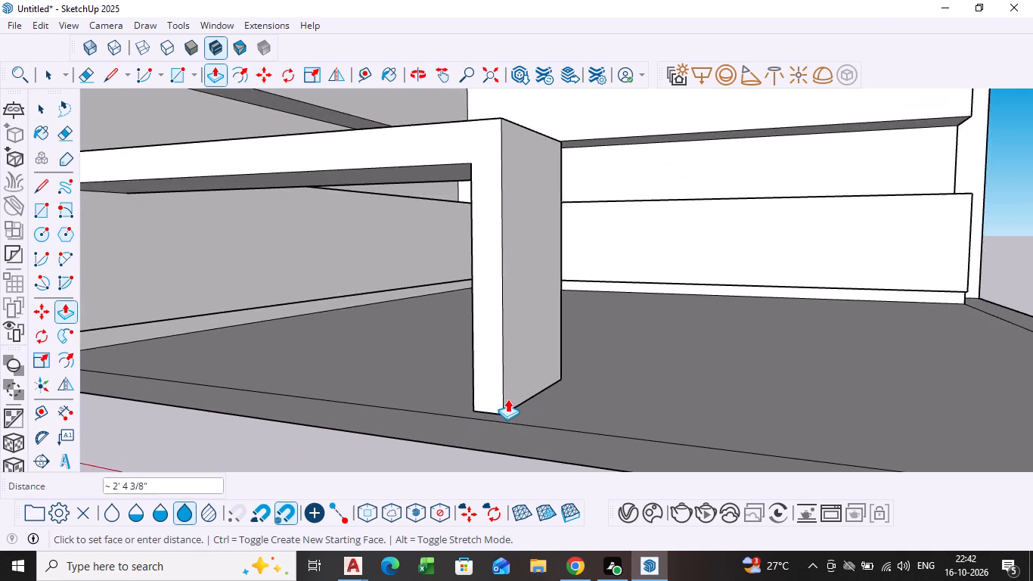
pyautogui.scroll(8, 507, 399)
pyautogui.scroll(-2, 495, 421)
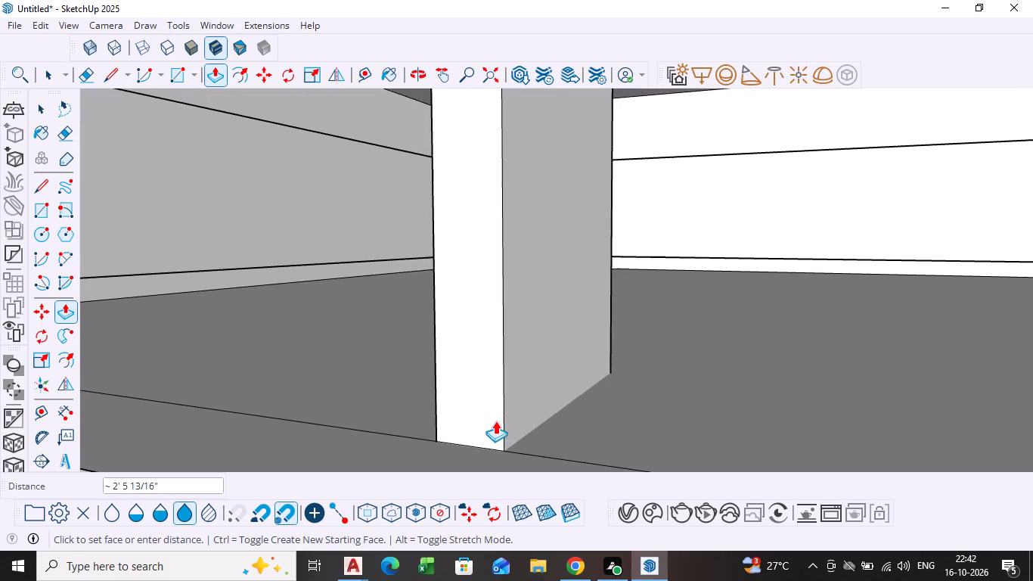
pyautogui.moveTo(495, 420); pyautogui.dragTo(507, 302, button='middle')
pyautogui.click(507, 315)
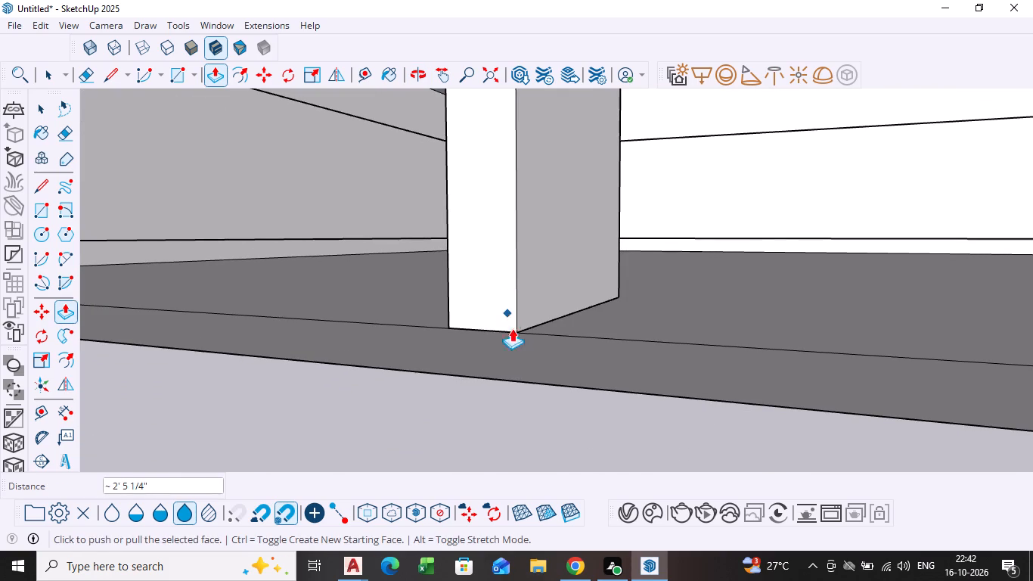
pyautogui.press('space')
# Inspect the support leg's foot at the floor and from beneath the floor, checking the geometry it joins.
pyautogui.moveTo(529, 353); pyautogui.dragTo(545, 301, button='middle')
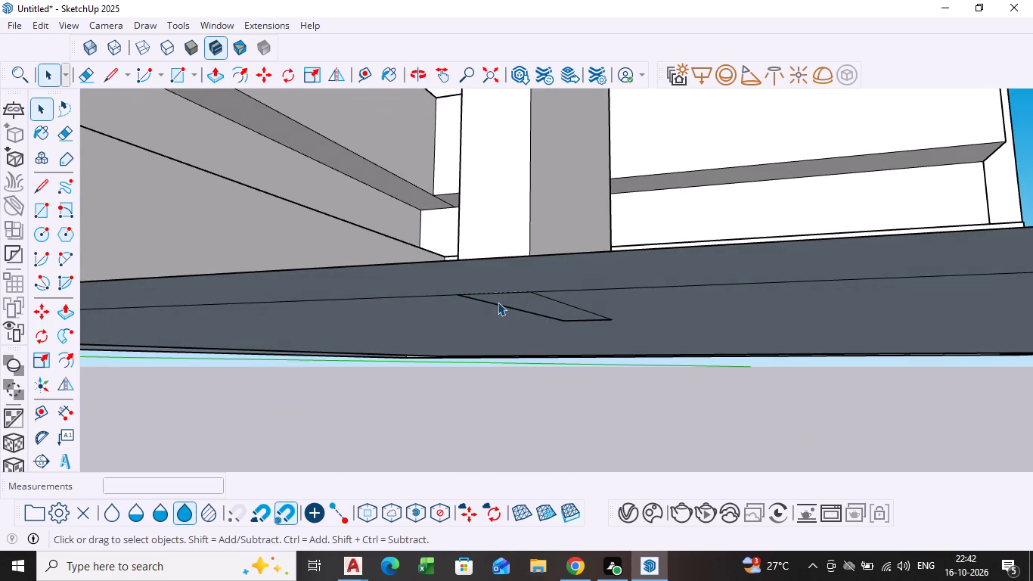
pyautogui.moveTo(495, 312); pyautogui.dragTo(507, 344, button='middle')
pyautogui.scroll(5, 514, 324)
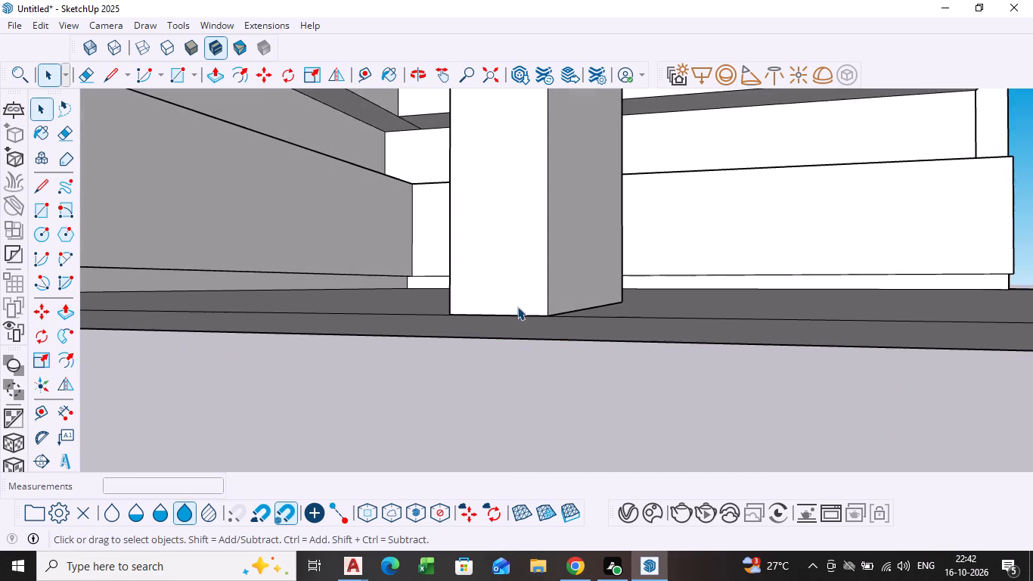
pyautogui.scroll(1, 517, 306)
pyautogui.moveTo(538, 326); pyautogui.dragTo(528, 349, button='middle')
pyautogui.scroll(10, 549, 297)
pyautogui.press('space')
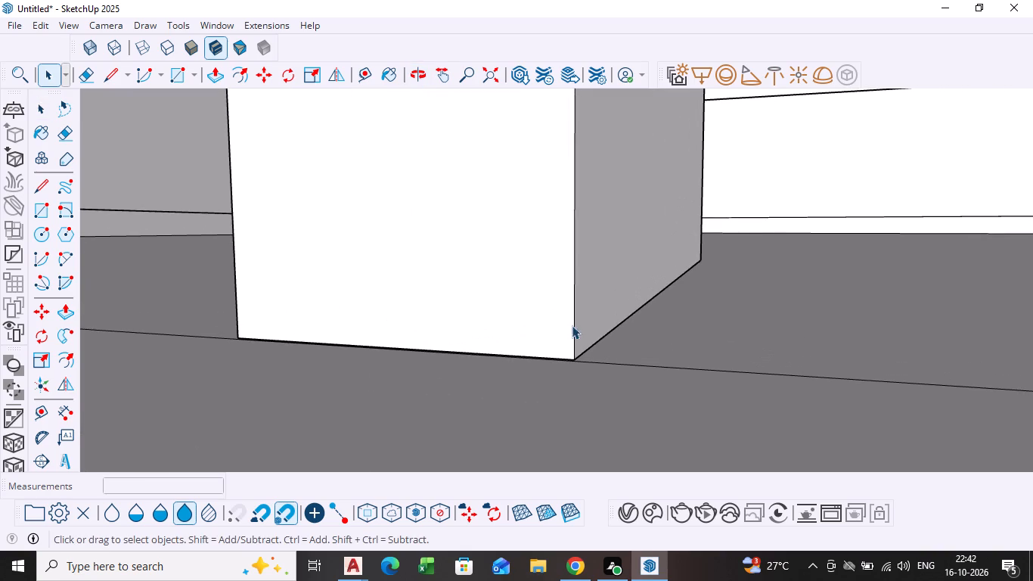
pyautogui.scroll(-6, 592, 333)
pyautogui.scroll(-20, 343, 386)
pyautogui.scroll(-7, 343, 386)
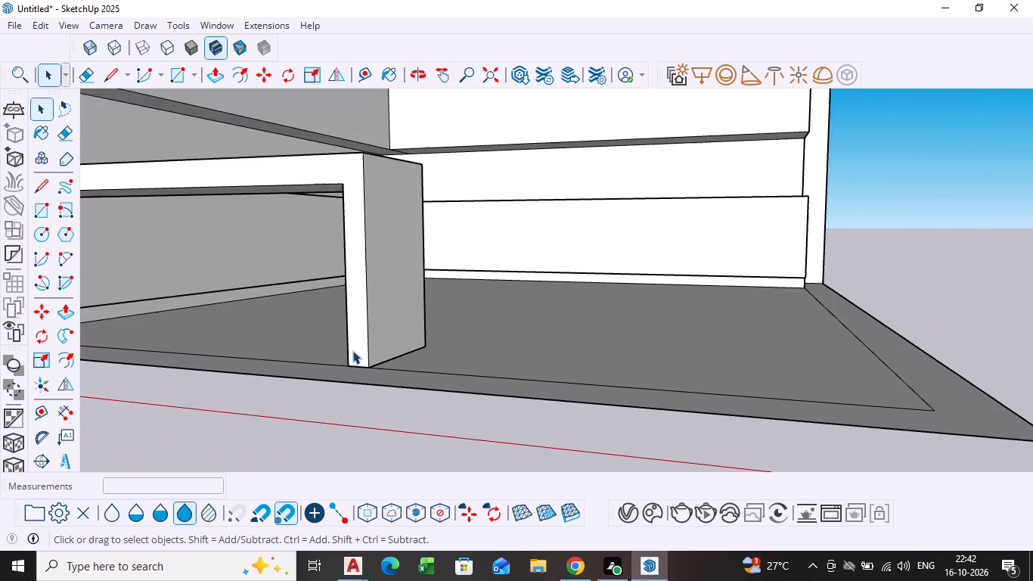
pyautogui.scroll(-6, 352, 350)
pyautogui.scroll(-4, 259, 410)
pyautogui.moveTo(260, 371); pyautogui.dragTo(351, 211, button='middle')
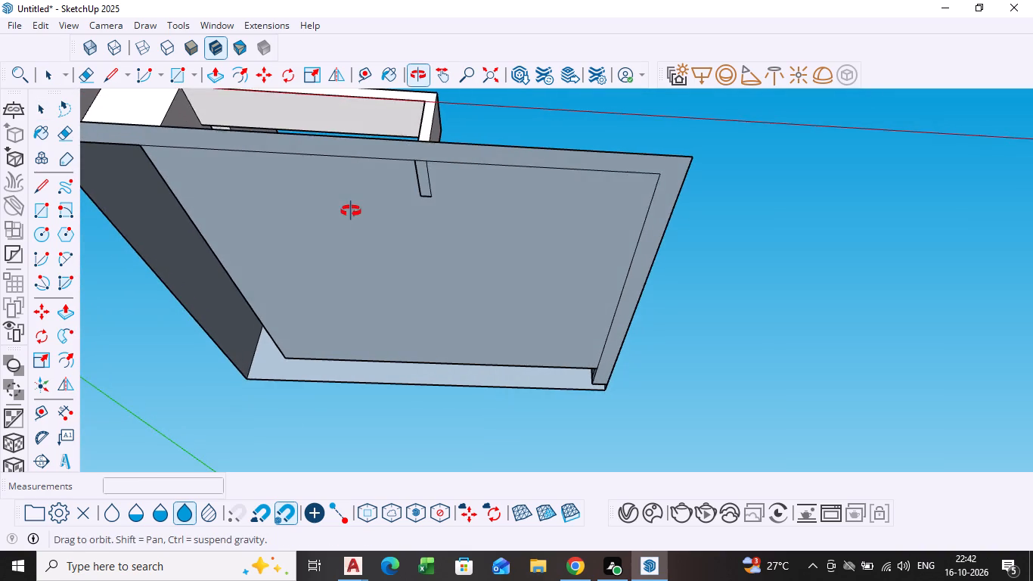
pyautogui.moveTo(351, 211); pyautogui.dragTo(356, 215, button='middle')
pyautogui.scroll(4, 439, 204)
pyautogui.click(427, 176)
pyautogui.doubleClick(428, 176)
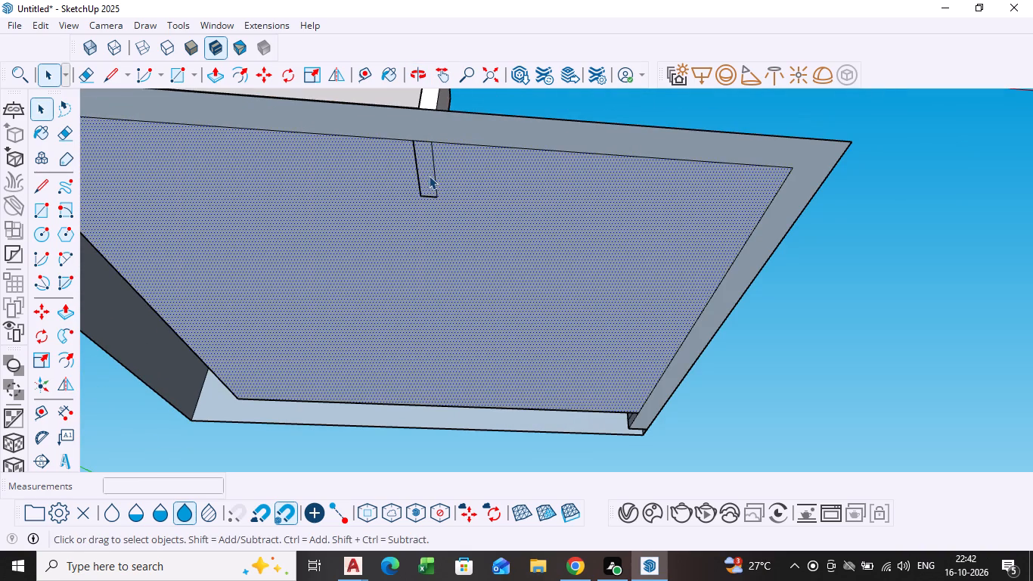
pyautogui.doubleClick(429, 176)
pyautogui.scroll(-2, 464, 160)
pyautogui.moveTo(464, 179); pyautogui.dragTo(456, 326, button='middle')
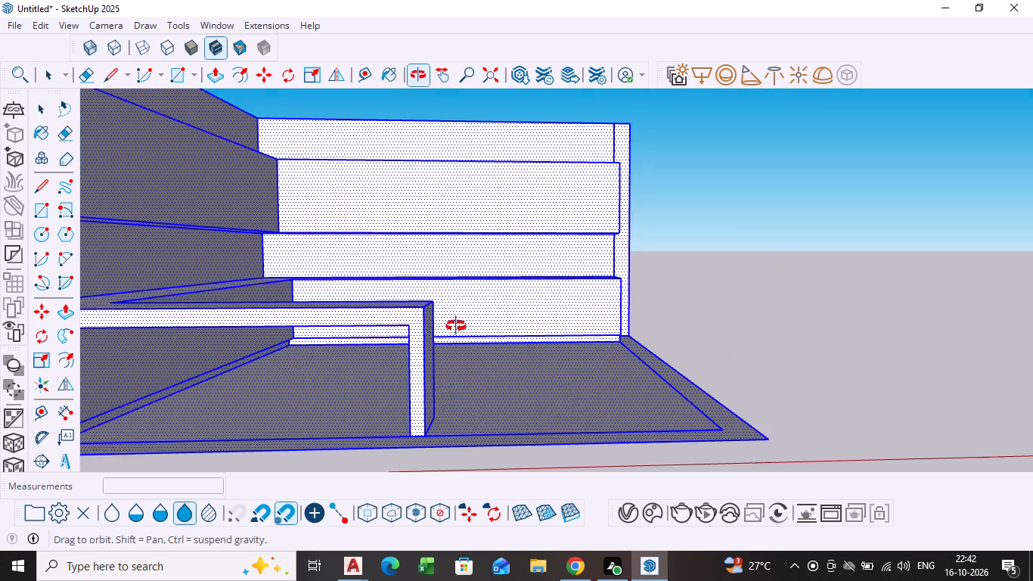
pyautogui.moveTo(456, 326); pyautogui.dragTo(457, 325, button='middle')
pyautogui.click(653, 189)
# Review the projecting counter and its support leg from both sides of the room.
pyautogui.scroll(-3, 640, 268)
pyautogui.moveTo(634, 276); pyautogui.dragTo(337, 310, button='middle')
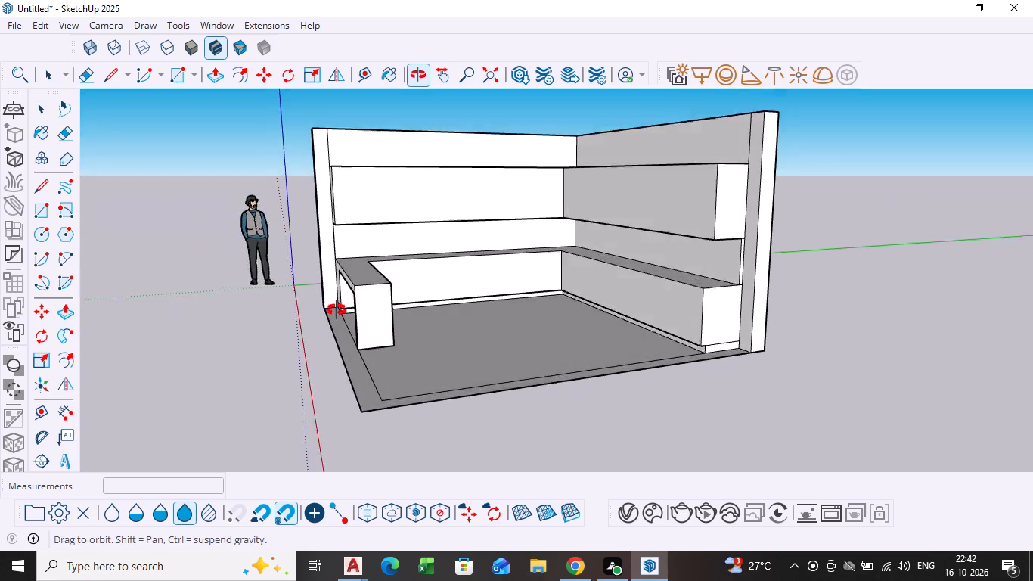
pyautogui.moveTo(337, 310); pyautogui.dragTo(342, 343, button='middle')
pyautogui.scroll(3, 417, 396)
pyautogui.scroll(-3, 492, 384)
pyautogui.moveTo(478, 376); pyautogui.dragTo(476, 376, button='middle')
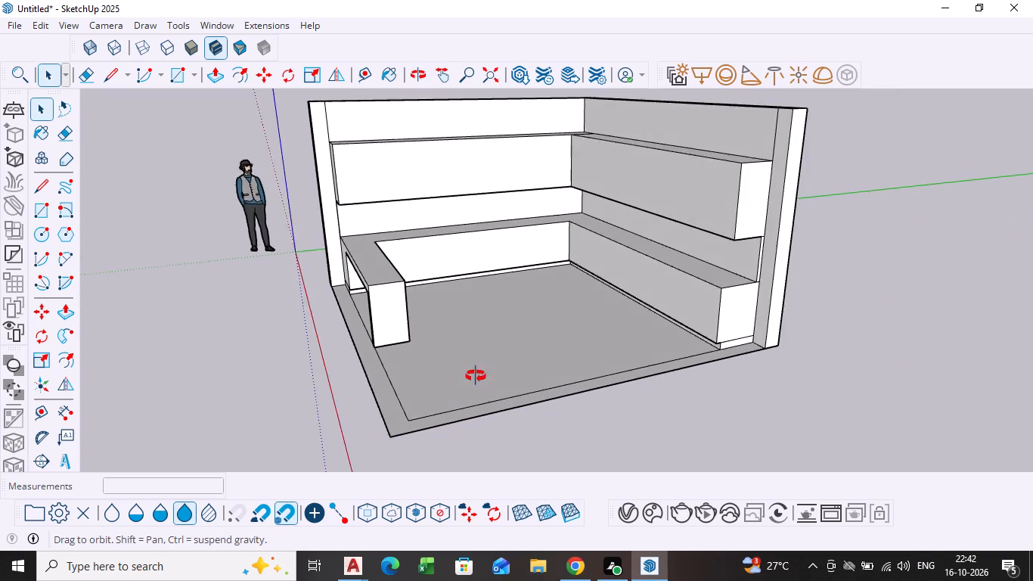
pyautogui.moveTo(476, 376); pyautogui.dragTo(671, 359, button='middle')
pyautogui.scroll(-1, 475, 379)
pyautogui.moveTo(419, 377); pyautogui.dragTo(498, 362, button='middle')
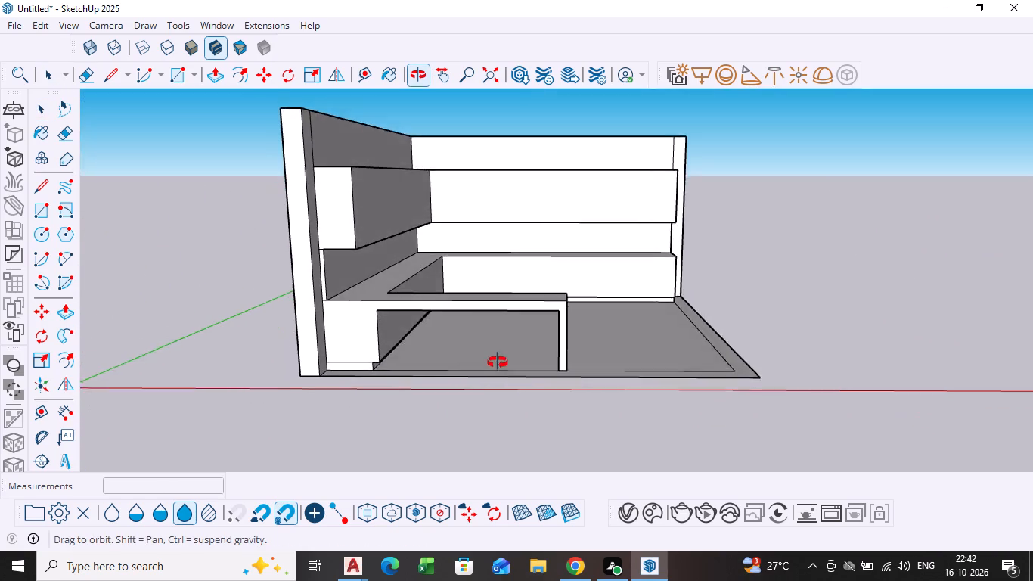
pyautogui.moveTo(498, 362); pyautogui.dragTo(494, 370, button='middle')
pyautogui.scroll(4, 455, 387)
pyautogui.moveTo(464, 359); pyautogui.dragTo(388, 395, button='middle')
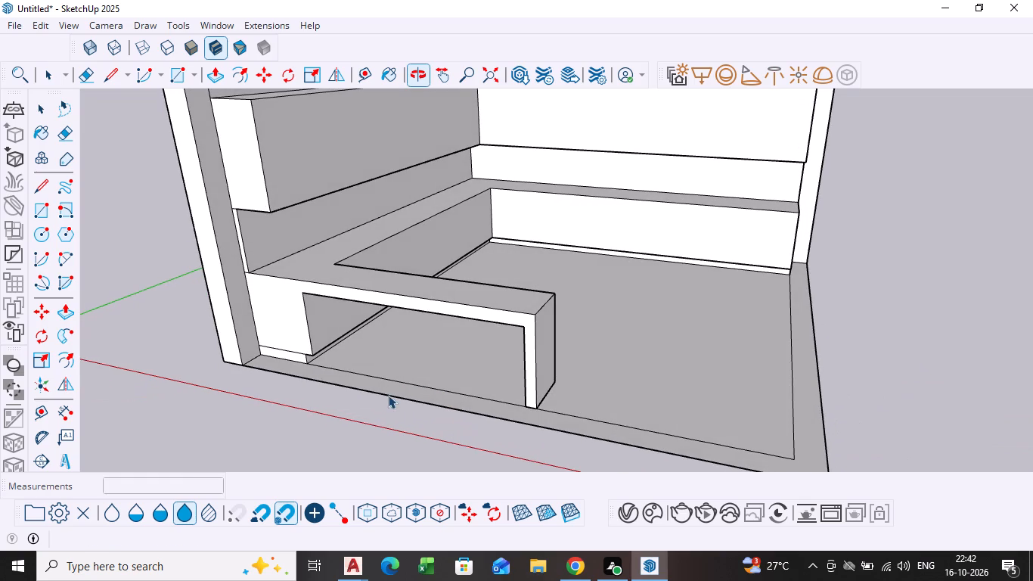
# Undo the support leg, the projecting counter slab and its outline, back to the plain base cabinet.
pyautogui.hotkey('ctrl', 'z')
pyautogui.hotkey('ctrl', 'z')
pyautogui.hotkey('ctrl', 'z')
pyautogui.hotkey('ctrl', 'z')
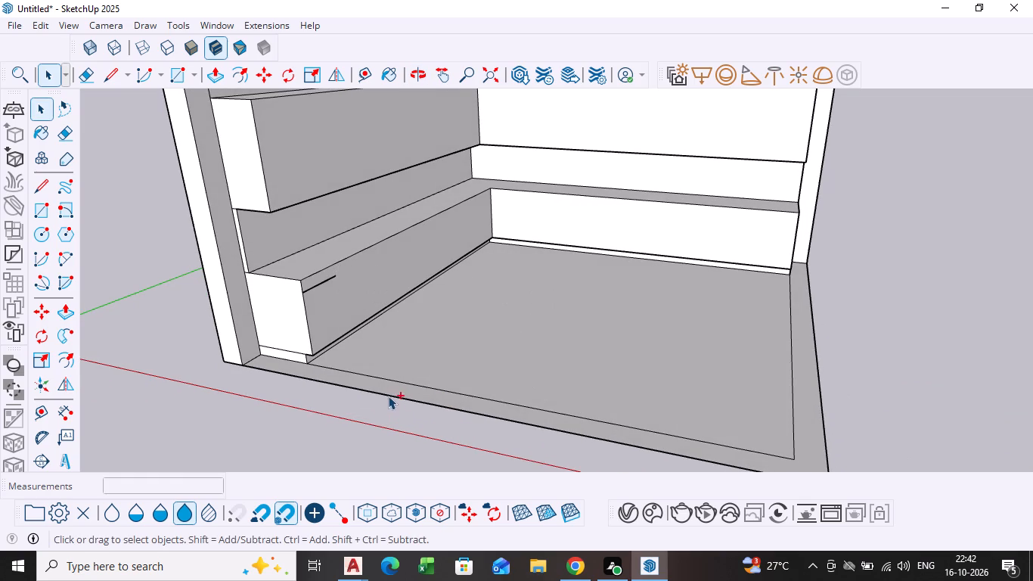
pyautogui.hotkey('ctrl', 'z')
# Draw a strip outline about 3 1/2" high along the top edge of the base cabinet's front, starting at its open end.
pyautogui.moveTo(368, 321); pyautogui.dragTo(320, 328, button='middle')
pyautogui.scroll(9, 334, 298)
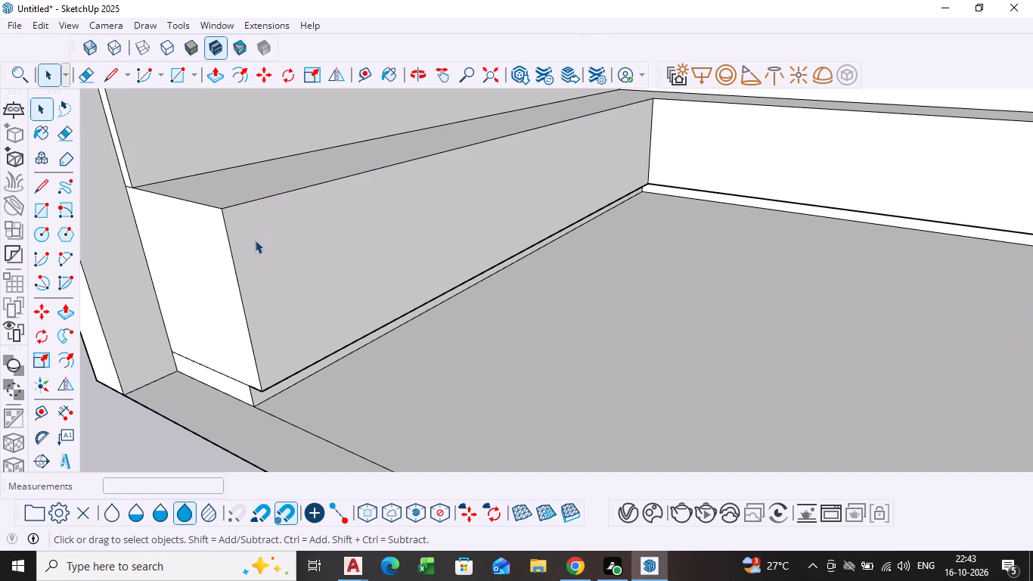
pyautogui.scroll(2, 261, 213)
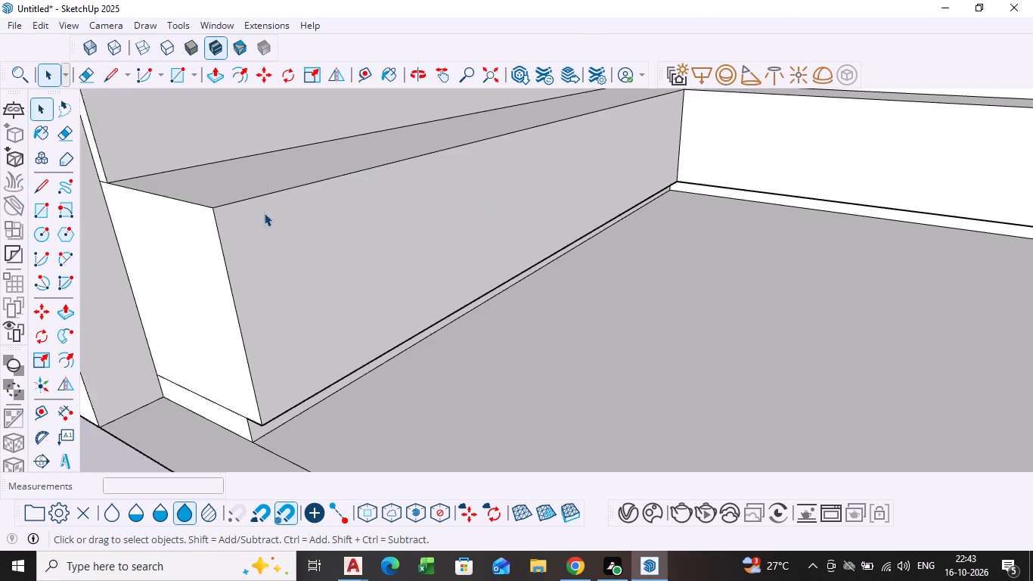
pyautogui.scroll(1, 264, 213)
pyautogui.press('l')
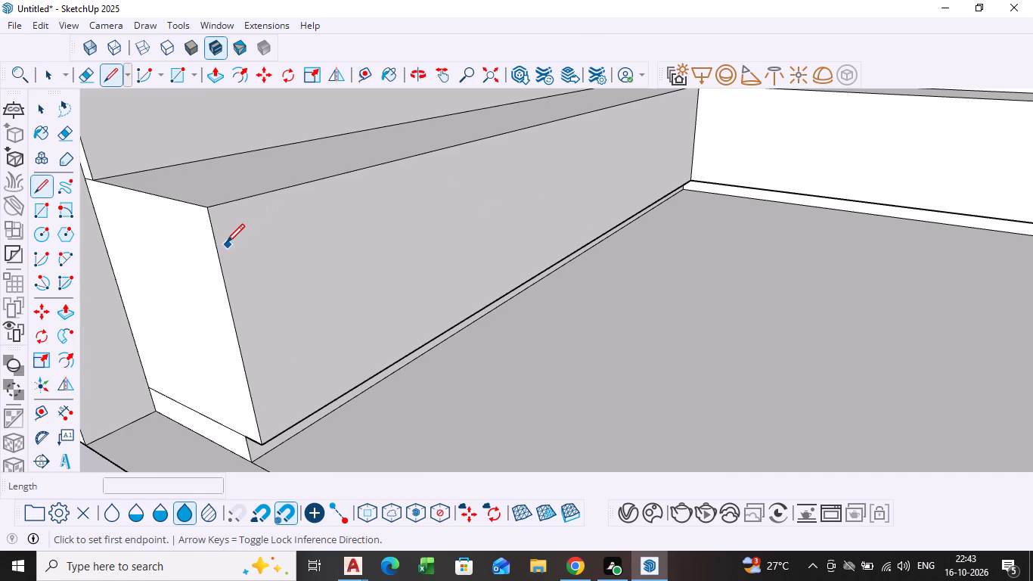
pyautogui.click(219, 239)
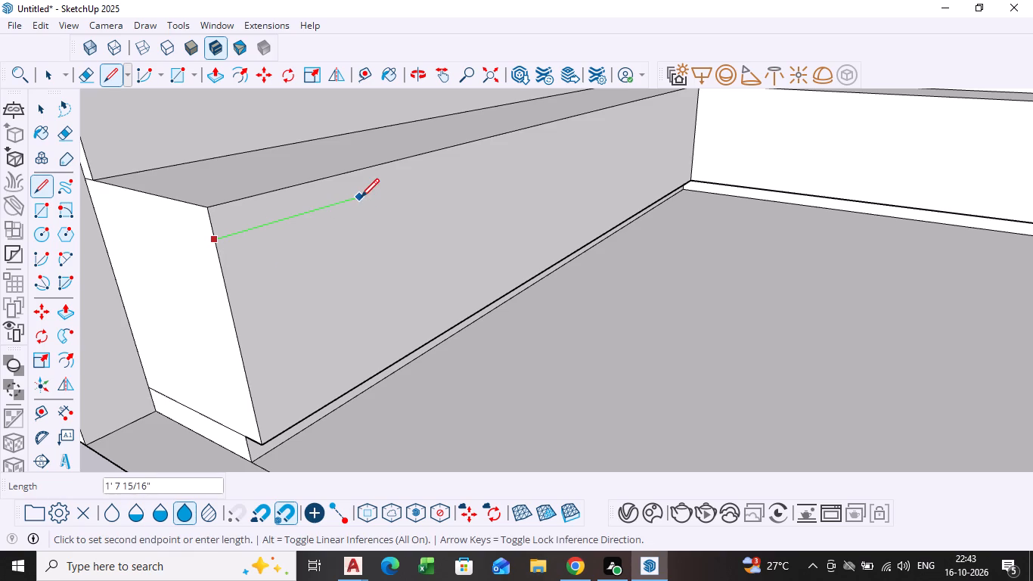
pyautogui.click(368, 194)
pyautogui.click(364, 171)
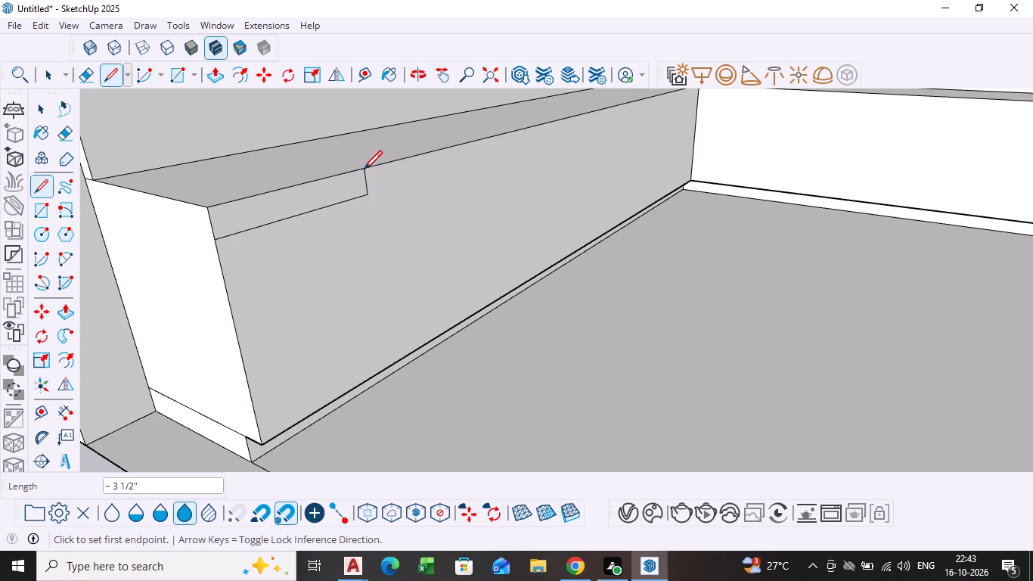
pyautogui.press('space')
# Push/Pull the outlined strip about 6' 5 1/2" out from the base cabinet as a projecting counter slab.
pyautogui.click(321, 196)
pyautogui.press('p')
pyautogui.click(319, 194)
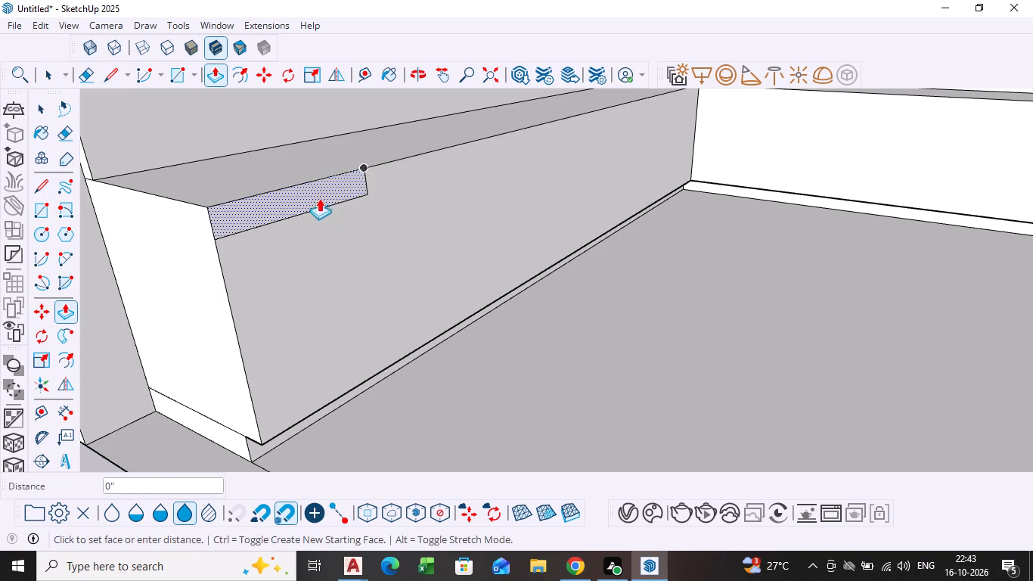
pyautogui.scroll(-4, 404, 251)
pyautogui.click(337, 212)
pyautogui.scroll(-2, 422, 247)
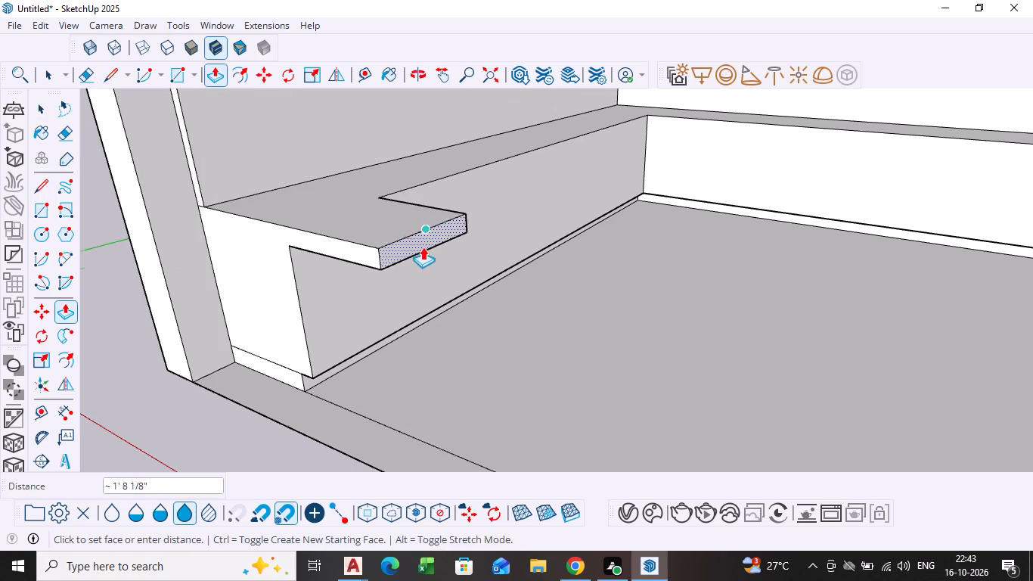
pyautogui.scroll(-7, 423, 247)
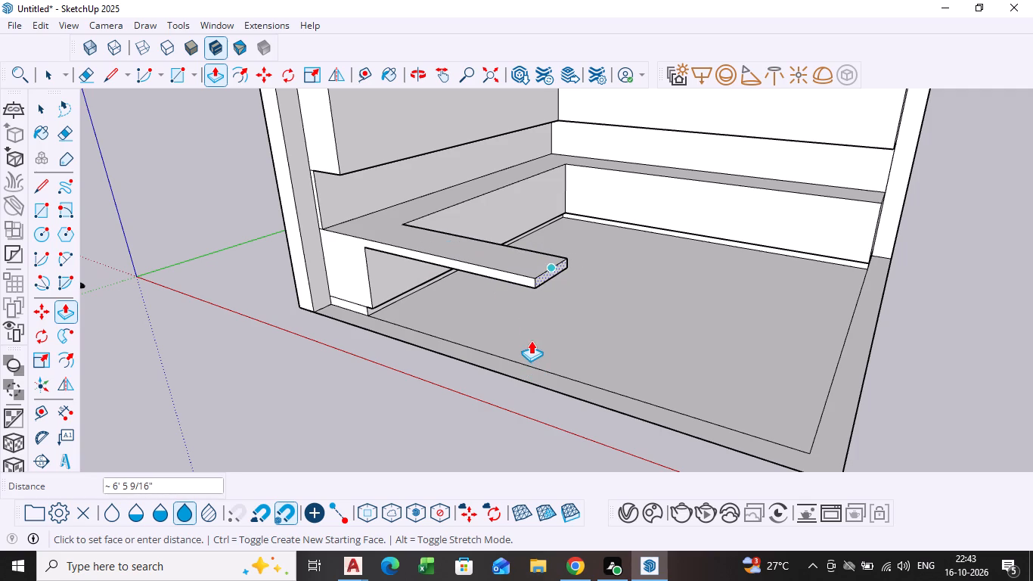
pyautogui.click(531, 340)
pyautogui.press('space')
# Copy the counter slab's bottom end edge a short distance inward across its underside to mark off a leg strip.
pyautogui.moveTo(533, 318); pyautogui.dragTo(459, 272, button='middle')
pyautogui.scroll(5, 474, 243)
pyautogui.moveTo(482, 268); pyautogui.dragTo(476, 235, button='middle')
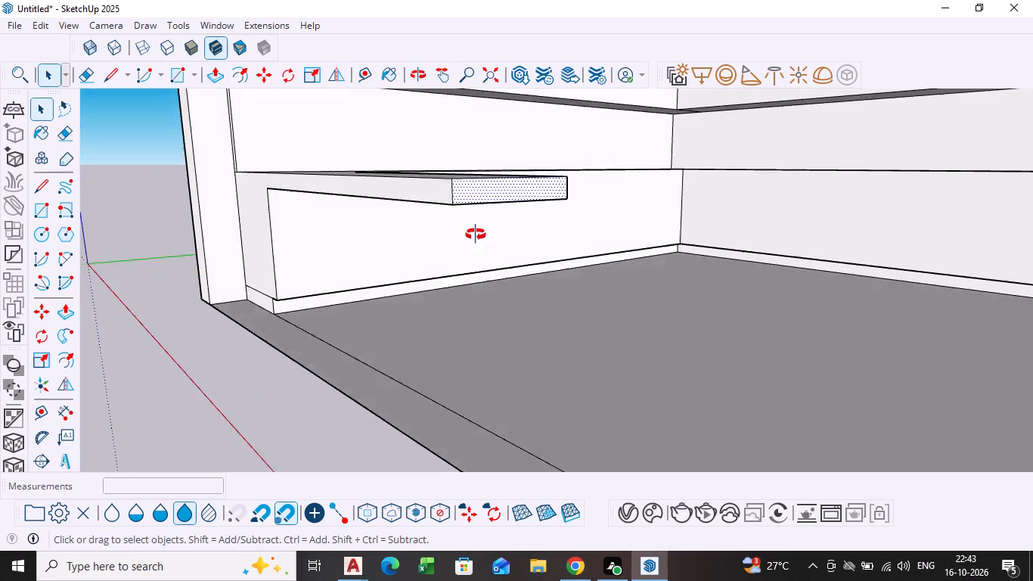
pyautogui.moveTo(476, 235); pyautogui.dragTo(470, 250, button='middle')
pyautogui.keyDown('shift'); pyautogui.moveTo(468, 238); pyautogui.dragTo(458, 309, button='middle'); pyautogui.keyUp('shift')
pyautogui.moveTo(458, 289); pyautogui.dragTo(462, 242, button='middle')
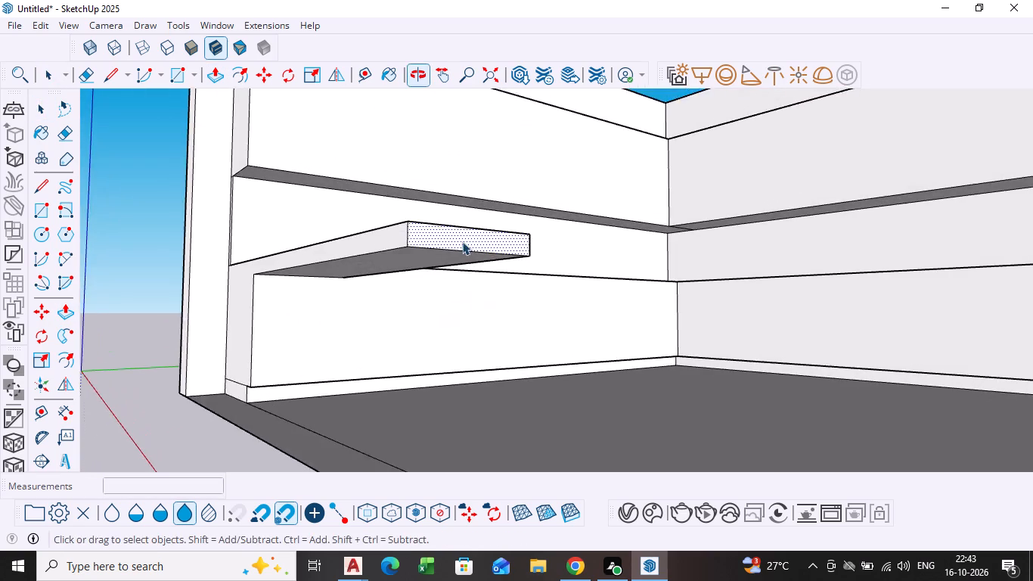
pyautogui.scroll(5, 460, 241)
pyautogui.moveTo(455, 241); pyautogui.dragTo(468, 166, button='middle')
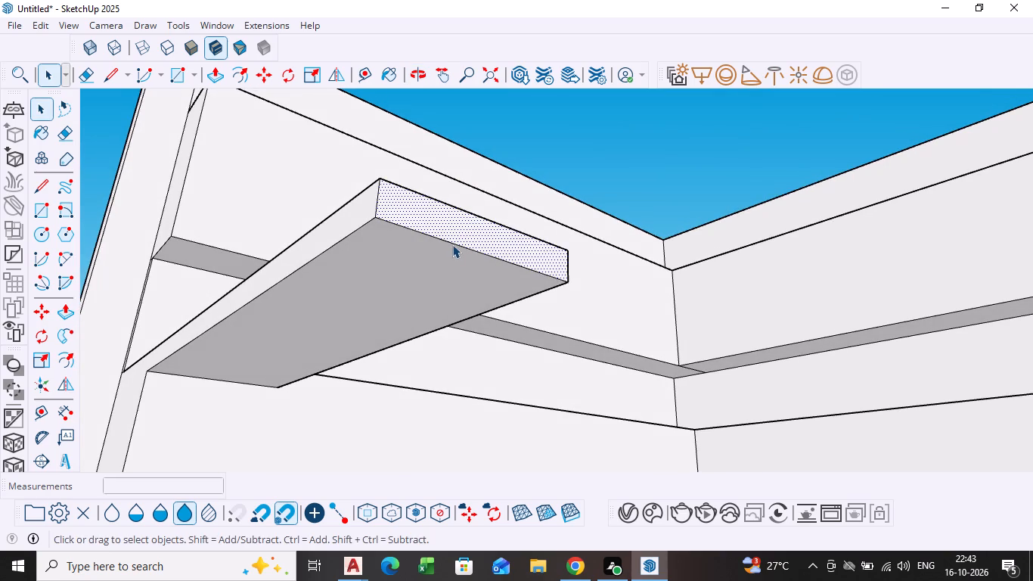
pyautogui.click(452, 244)
pyautogui.click(452, 244)
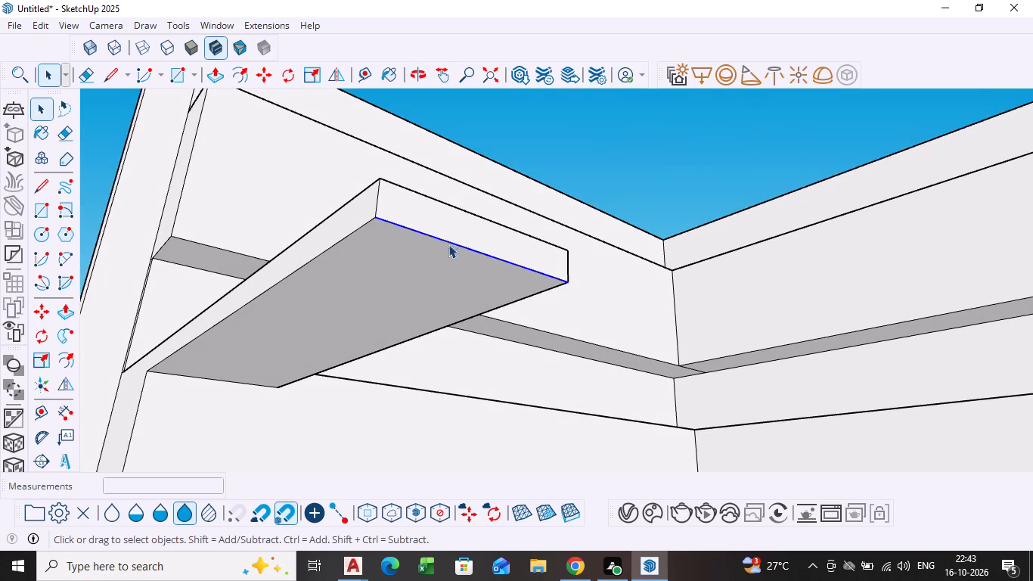
pyautogui.press('m')
pyautogui.click(379, 216)
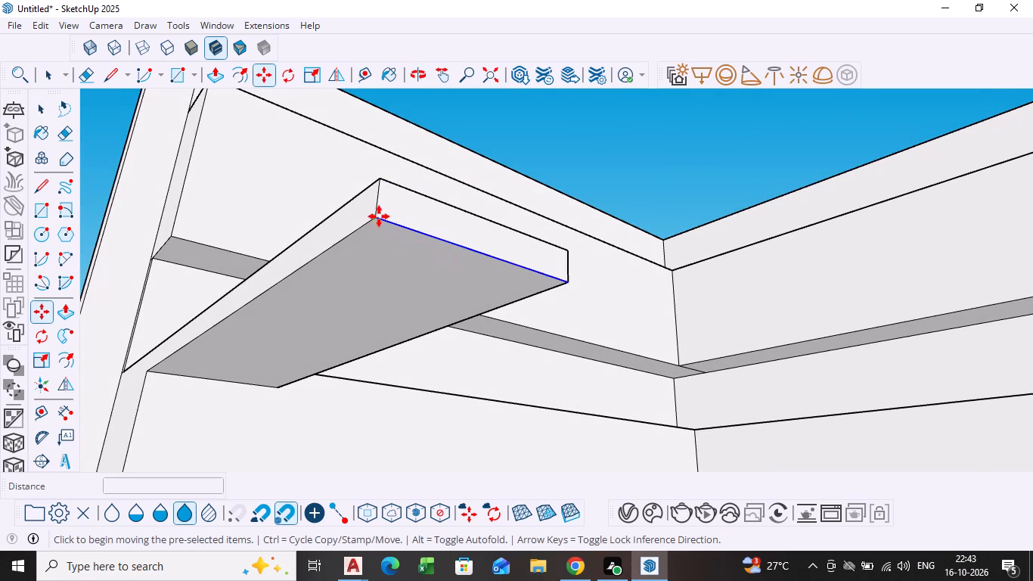
pyautogui.scroll(4, 354, 240)
pyautogui.moveTo(361, 238); pyautogui.dragTo(386, 188, button='middle')
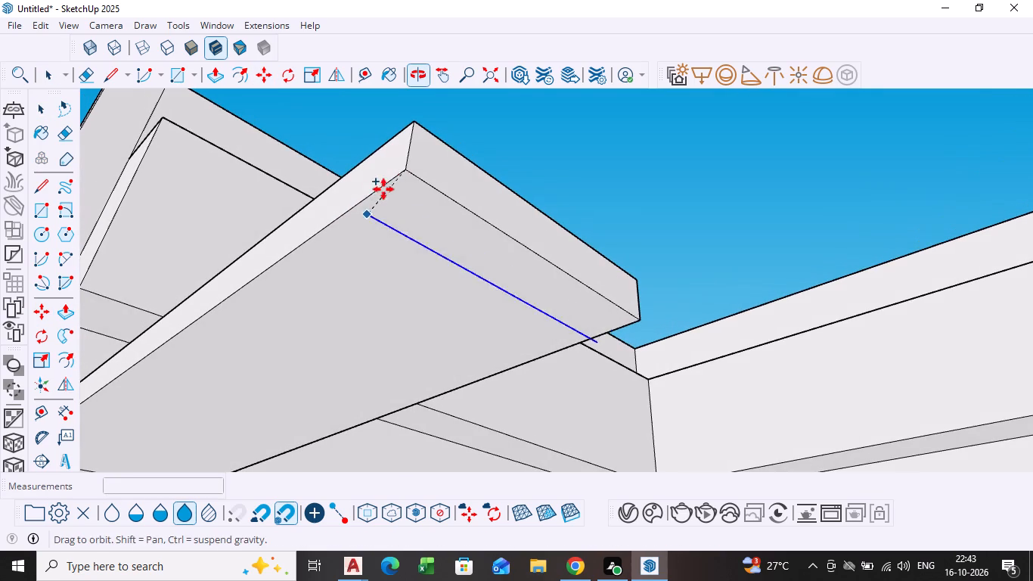
pyautogui.click(365, 202)
pyautogui.press('space')
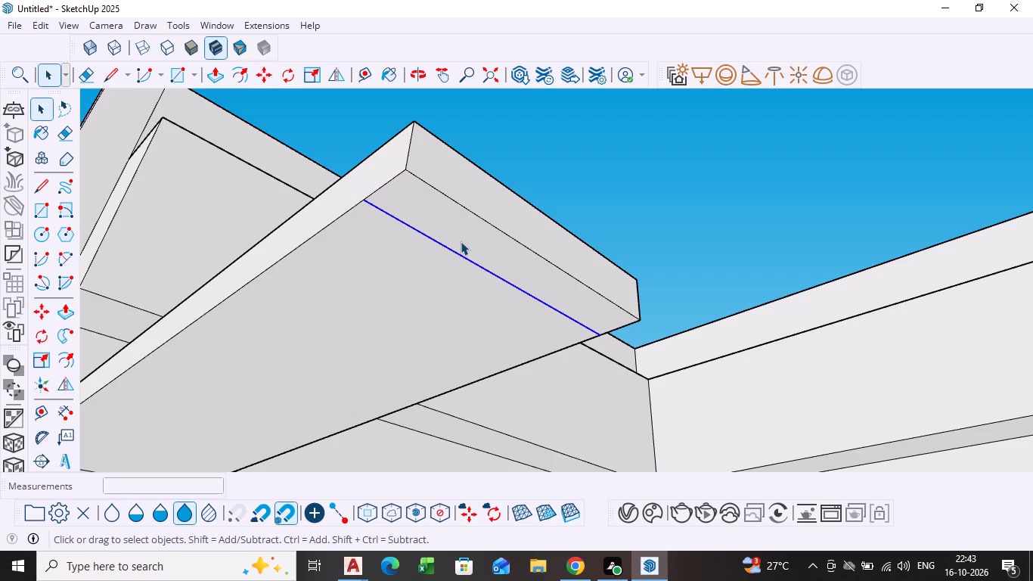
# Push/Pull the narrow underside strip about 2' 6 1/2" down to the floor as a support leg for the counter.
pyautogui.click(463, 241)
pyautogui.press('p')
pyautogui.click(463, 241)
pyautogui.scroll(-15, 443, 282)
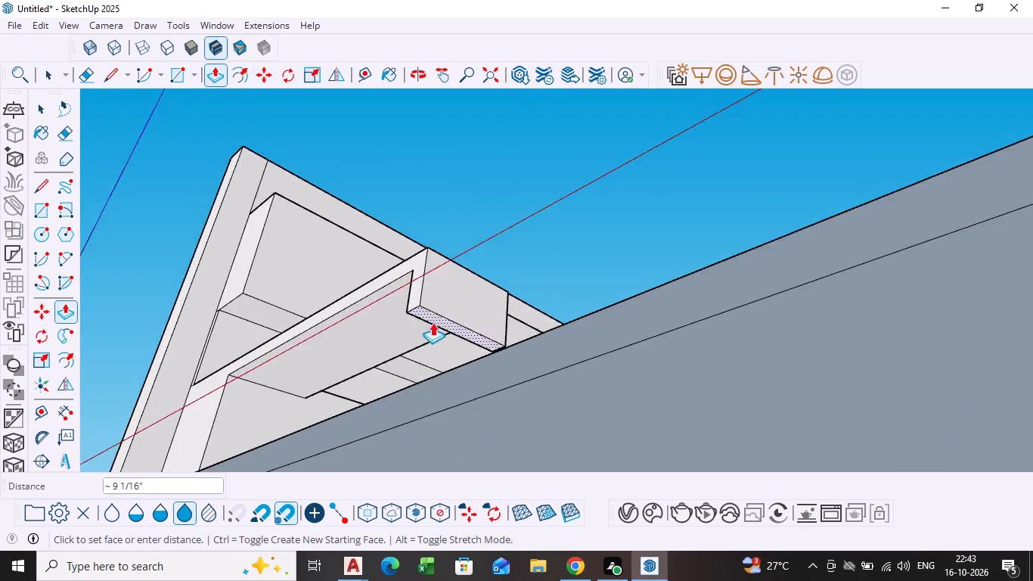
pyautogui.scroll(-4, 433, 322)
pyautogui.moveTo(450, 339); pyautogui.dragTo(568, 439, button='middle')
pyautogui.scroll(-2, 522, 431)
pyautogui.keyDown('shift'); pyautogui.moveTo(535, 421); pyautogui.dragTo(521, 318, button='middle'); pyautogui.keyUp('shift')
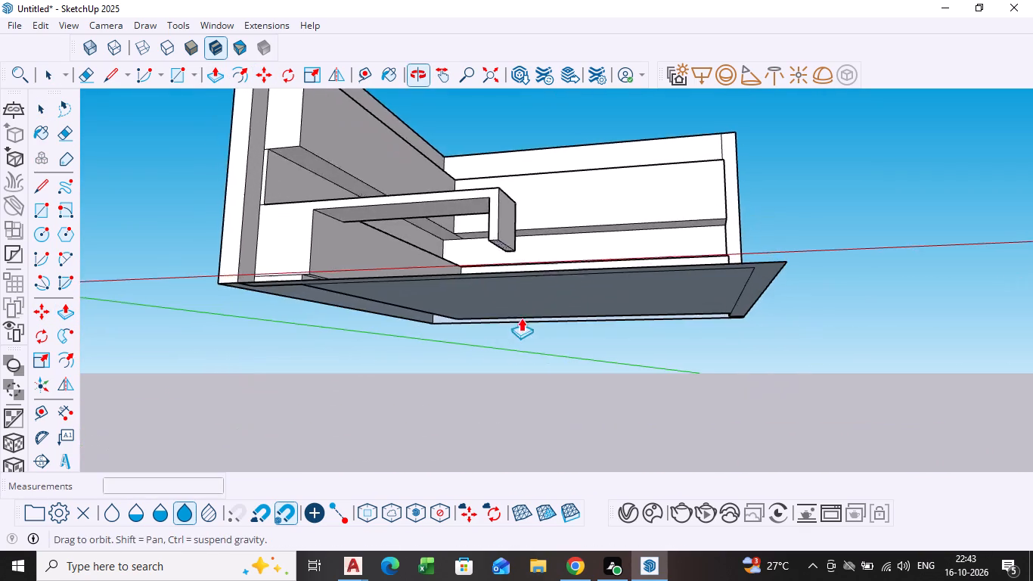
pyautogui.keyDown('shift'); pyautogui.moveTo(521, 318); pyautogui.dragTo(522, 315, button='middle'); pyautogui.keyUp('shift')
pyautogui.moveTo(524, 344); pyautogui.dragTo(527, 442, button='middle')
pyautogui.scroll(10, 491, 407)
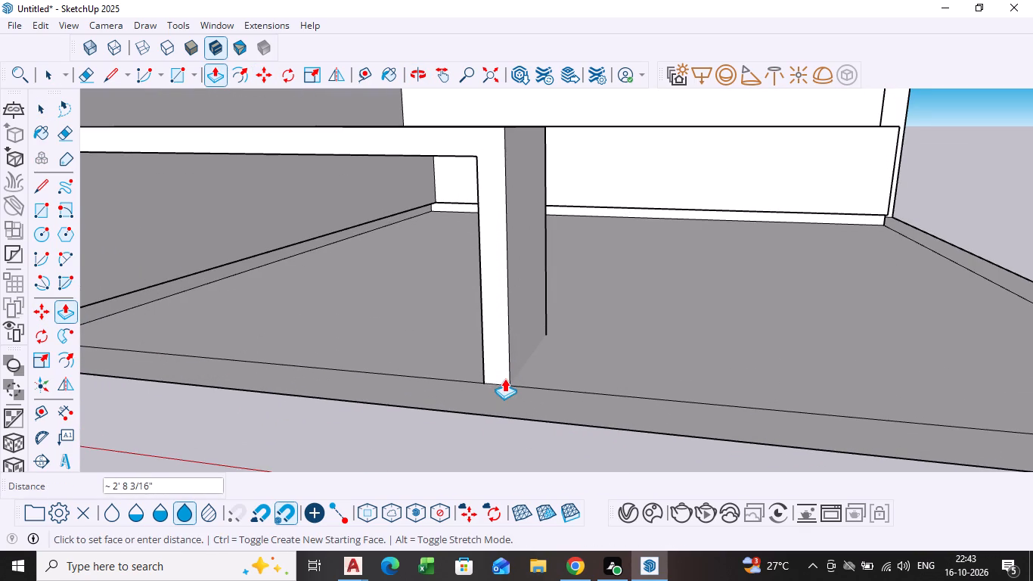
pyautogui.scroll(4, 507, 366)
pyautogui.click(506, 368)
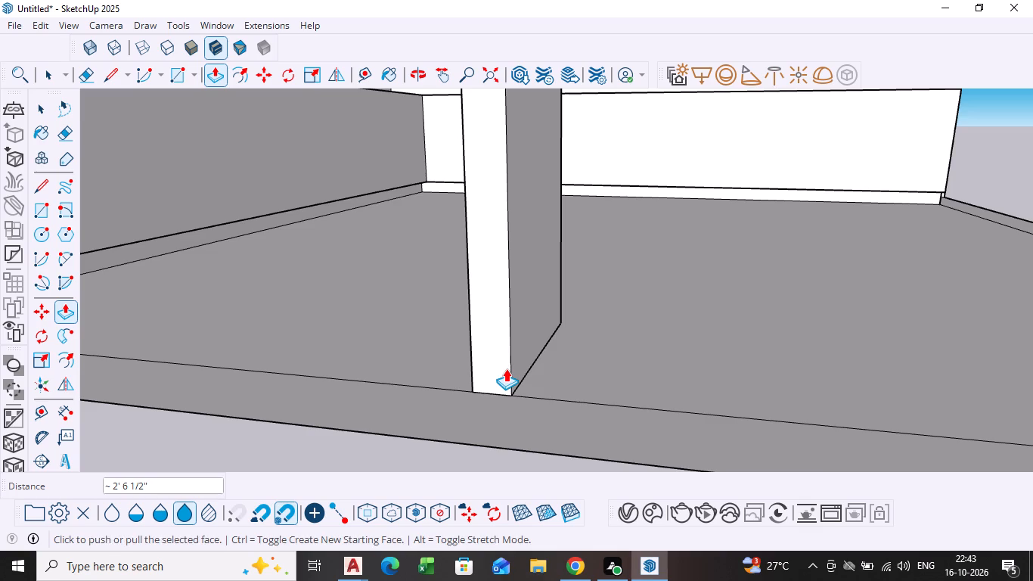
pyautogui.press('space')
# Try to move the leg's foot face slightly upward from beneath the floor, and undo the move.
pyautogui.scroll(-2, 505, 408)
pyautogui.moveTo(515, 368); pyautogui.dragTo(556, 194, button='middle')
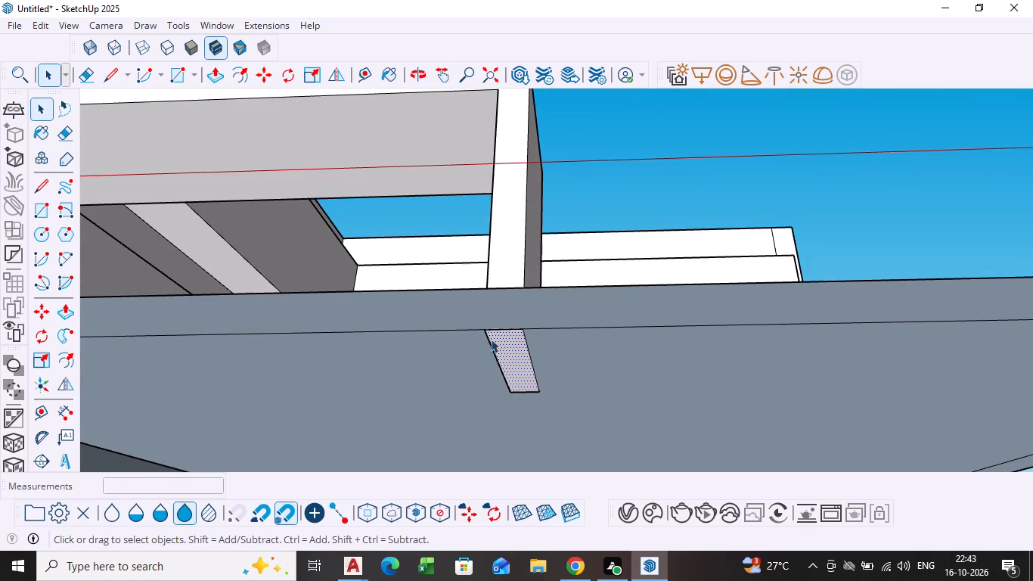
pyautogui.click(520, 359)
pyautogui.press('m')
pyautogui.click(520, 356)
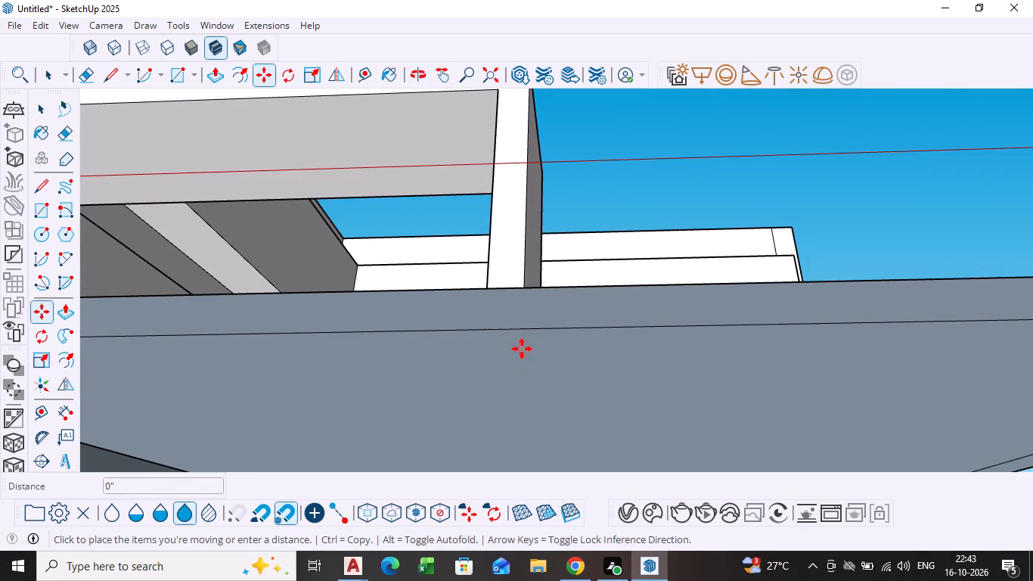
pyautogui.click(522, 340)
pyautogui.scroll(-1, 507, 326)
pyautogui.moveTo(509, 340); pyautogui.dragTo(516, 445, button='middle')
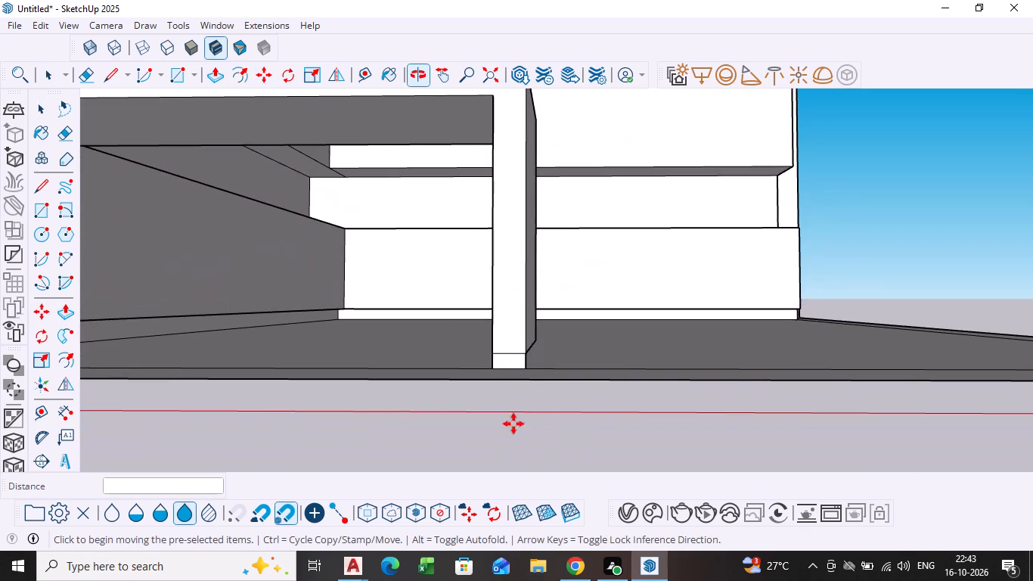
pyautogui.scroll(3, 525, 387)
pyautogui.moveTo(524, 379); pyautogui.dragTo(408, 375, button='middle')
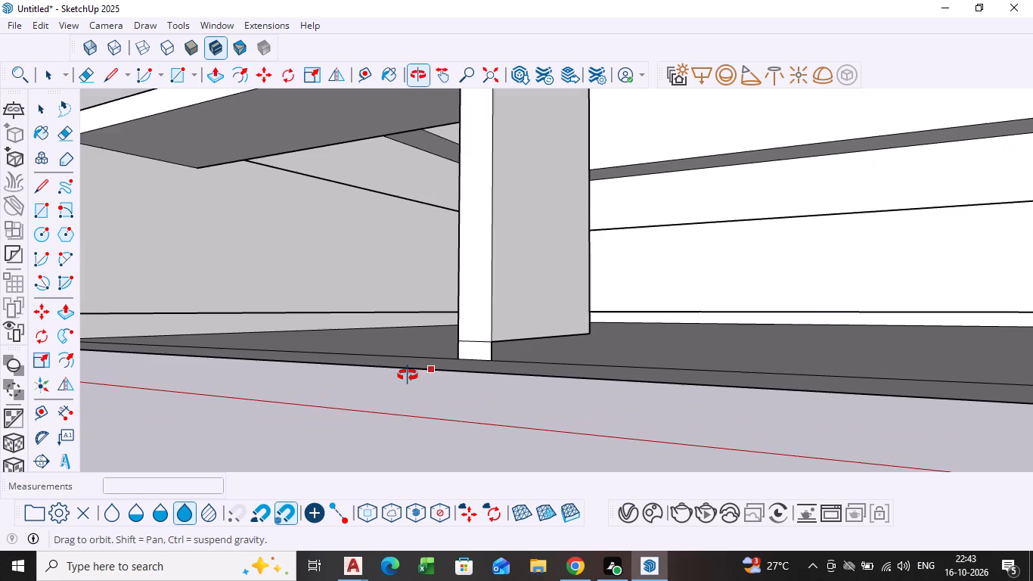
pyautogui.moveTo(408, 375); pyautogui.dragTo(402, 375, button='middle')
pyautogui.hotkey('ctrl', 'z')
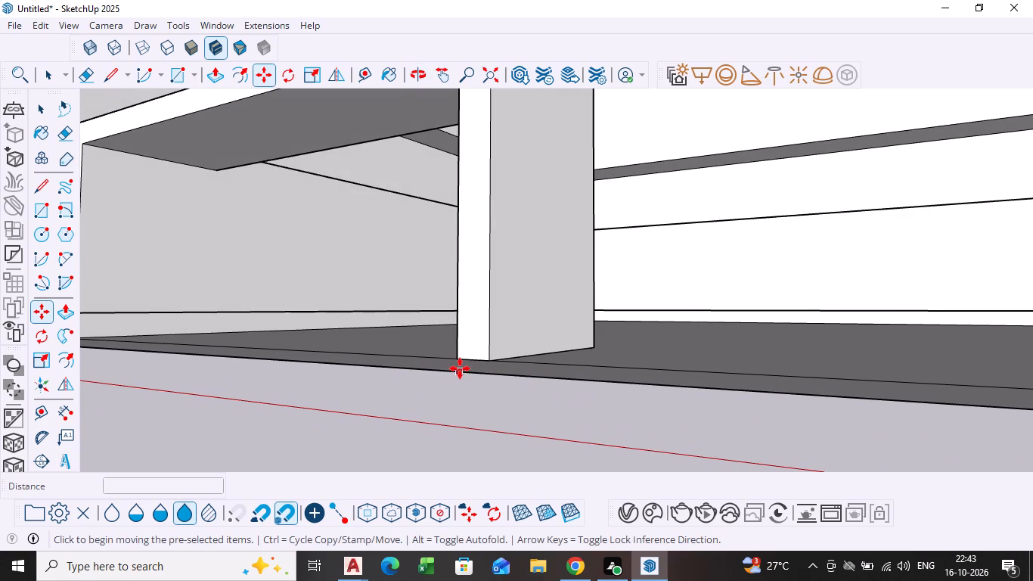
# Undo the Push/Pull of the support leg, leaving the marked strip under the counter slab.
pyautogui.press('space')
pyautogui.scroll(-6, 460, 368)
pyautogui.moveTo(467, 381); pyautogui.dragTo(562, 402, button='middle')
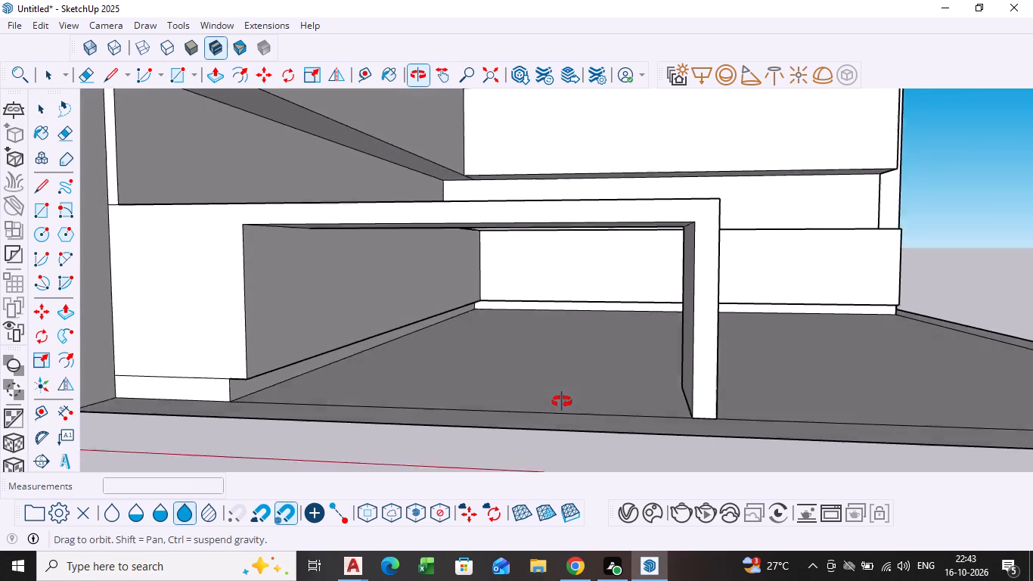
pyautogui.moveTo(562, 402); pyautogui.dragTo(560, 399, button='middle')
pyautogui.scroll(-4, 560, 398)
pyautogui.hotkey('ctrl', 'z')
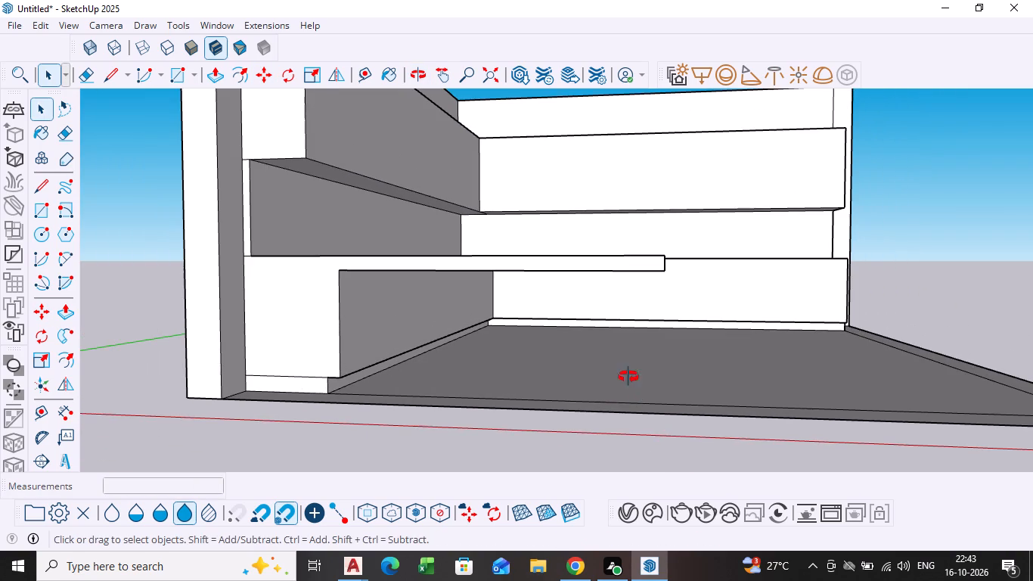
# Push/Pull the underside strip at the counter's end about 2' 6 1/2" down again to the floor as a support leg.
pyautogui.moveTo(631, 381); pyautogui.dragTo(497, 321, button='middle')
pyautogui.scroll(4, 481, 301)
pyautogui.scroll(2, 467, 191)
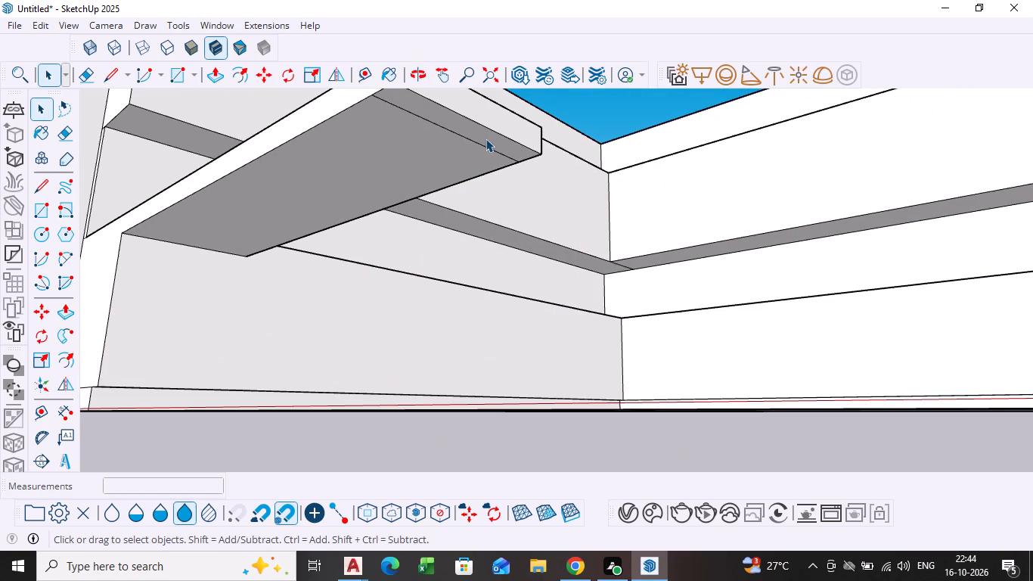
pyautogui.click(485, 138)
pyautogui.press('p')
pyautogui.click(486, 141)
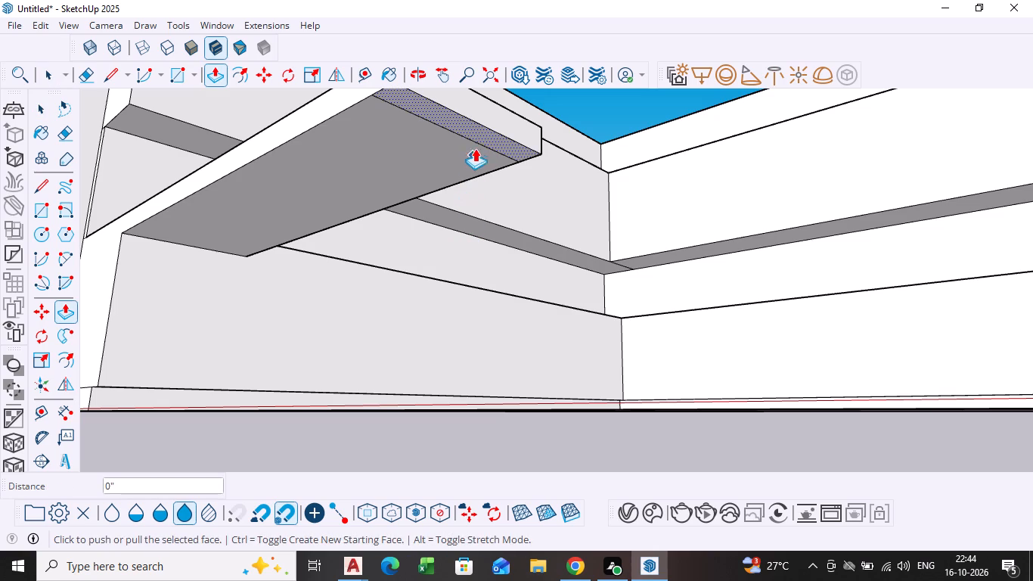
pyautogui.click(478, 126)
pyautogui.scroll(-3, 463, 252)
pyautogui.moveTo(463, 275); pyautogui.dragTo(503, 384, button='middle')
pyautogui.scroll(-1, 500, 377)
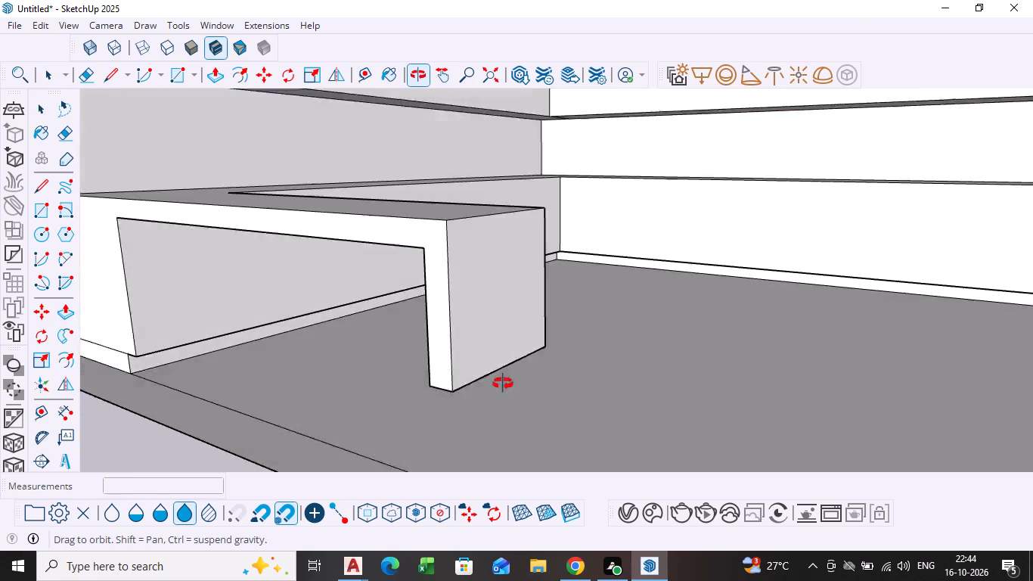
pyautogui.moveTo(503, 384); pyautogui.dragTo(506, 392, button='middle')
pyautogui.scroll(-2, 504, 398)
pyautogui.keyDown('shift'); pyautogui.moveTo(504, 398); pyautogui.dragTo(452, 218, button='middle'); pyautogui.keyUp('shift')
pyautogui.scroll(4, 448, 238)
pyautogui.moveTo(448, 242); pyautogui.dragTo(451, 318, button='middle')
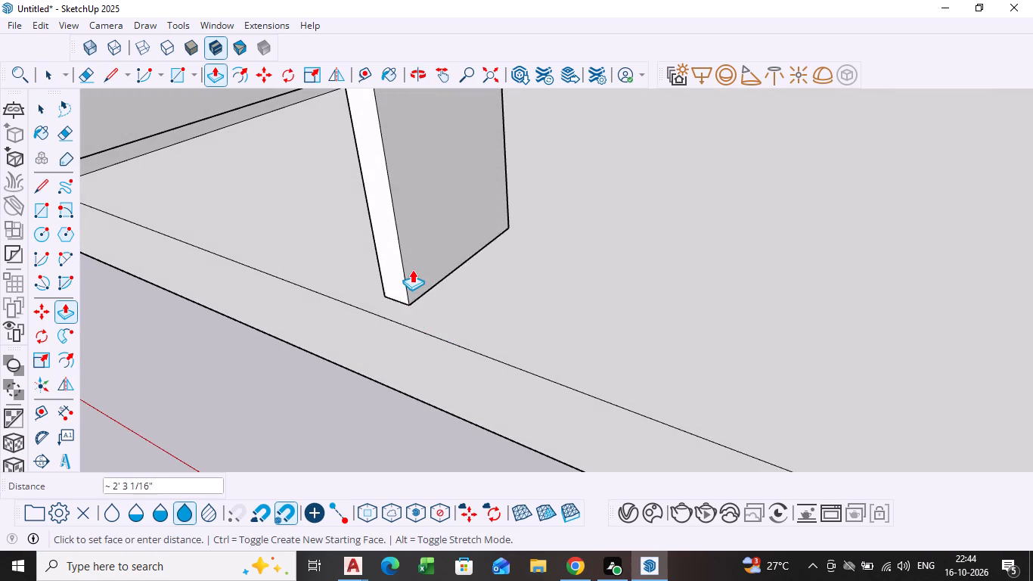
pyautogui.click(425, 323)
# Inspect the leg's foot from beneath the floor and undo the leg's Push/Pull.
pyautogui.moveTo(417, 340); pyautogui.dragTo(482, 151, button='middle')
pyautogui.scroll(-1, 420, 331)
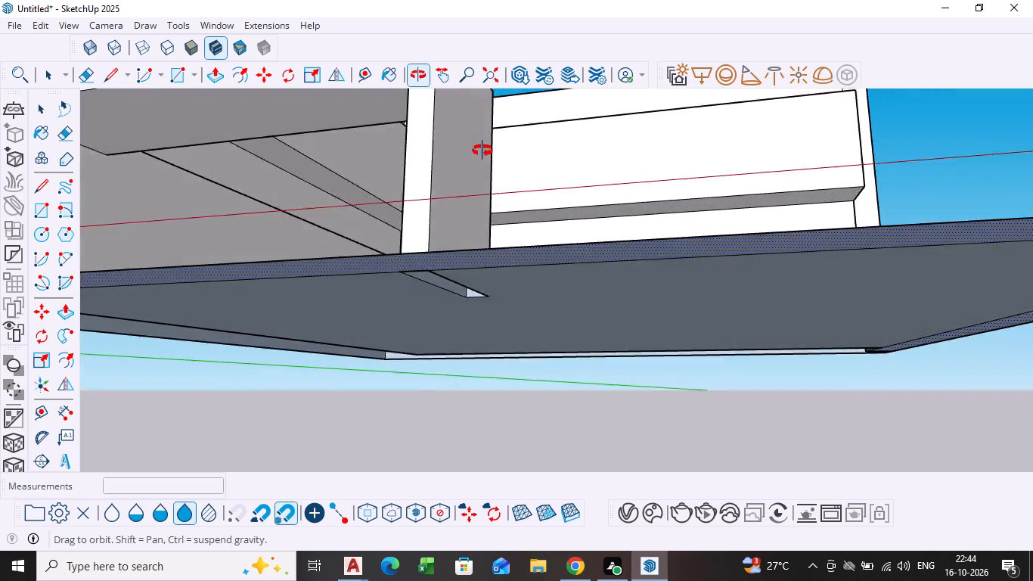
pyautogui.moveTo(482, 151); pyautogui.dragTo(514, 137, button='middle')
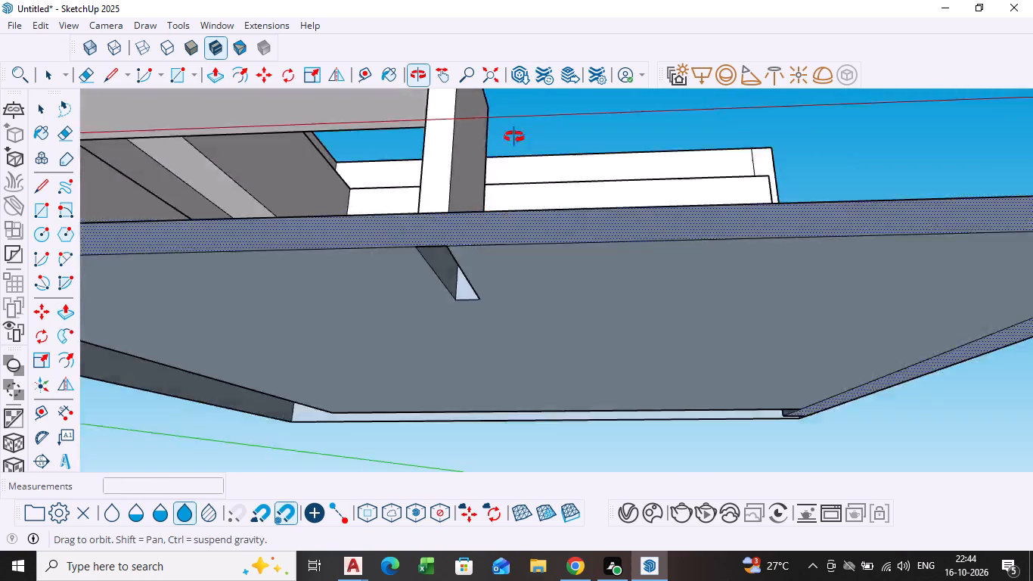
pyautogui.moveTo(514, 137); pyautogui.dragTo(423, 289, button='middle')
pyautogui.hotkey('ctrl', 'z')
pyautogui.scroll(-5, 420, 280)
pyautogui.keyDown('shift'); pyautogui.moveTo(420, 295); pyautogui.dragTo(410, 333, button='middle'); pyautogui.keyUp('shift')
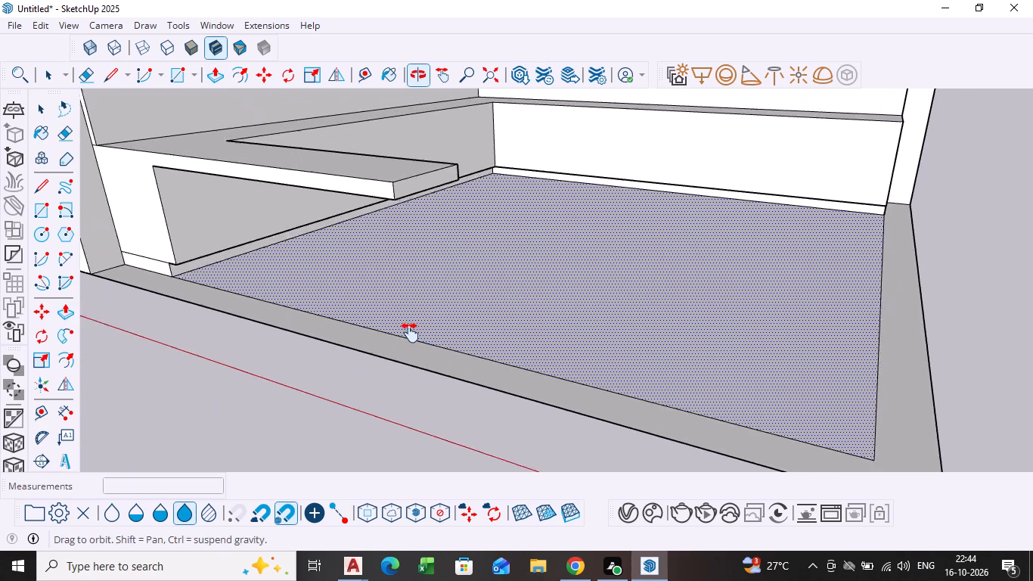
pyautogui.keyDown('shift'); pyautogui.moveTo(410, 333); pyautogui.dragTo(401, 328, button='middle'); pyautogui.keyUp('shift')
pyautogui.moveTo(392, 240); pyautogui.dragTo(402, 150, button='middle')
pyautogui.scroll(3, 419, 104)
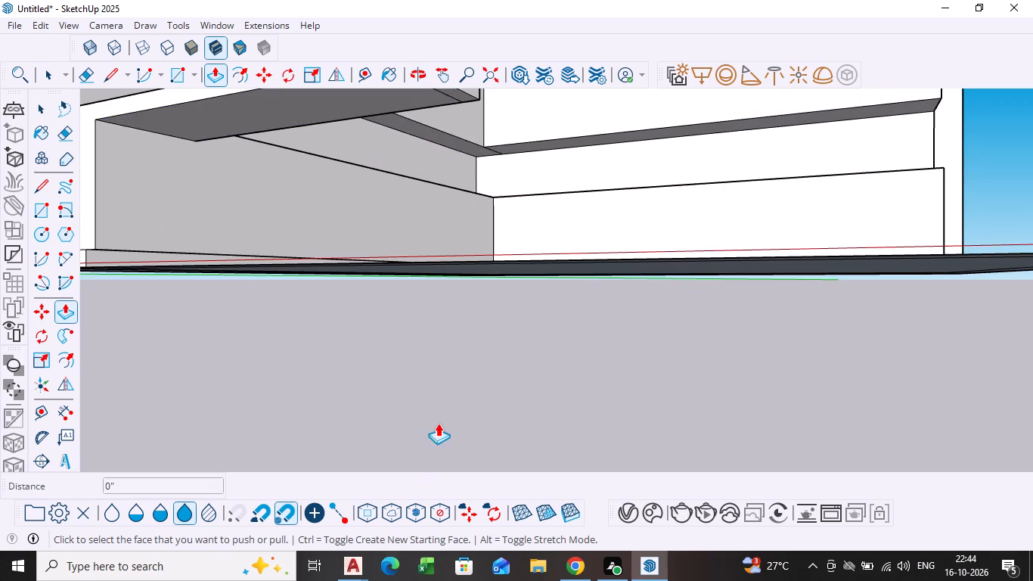
# Push/Pull the underside strip at the projecting counter's free end down about 1' 11 13/16" as a support leg.
pyautogui.keyDown('shift'); pyautogui.moveTo(447, 284); pyautogui.dragTo(439, 338, button='middle'); pyautogui.keyUp('shift')
pyautogui.moveTo(431, 304); pyautogui.dragTo(435, 278, button='middle')
pyautogui.scroll(4, 435, 210)
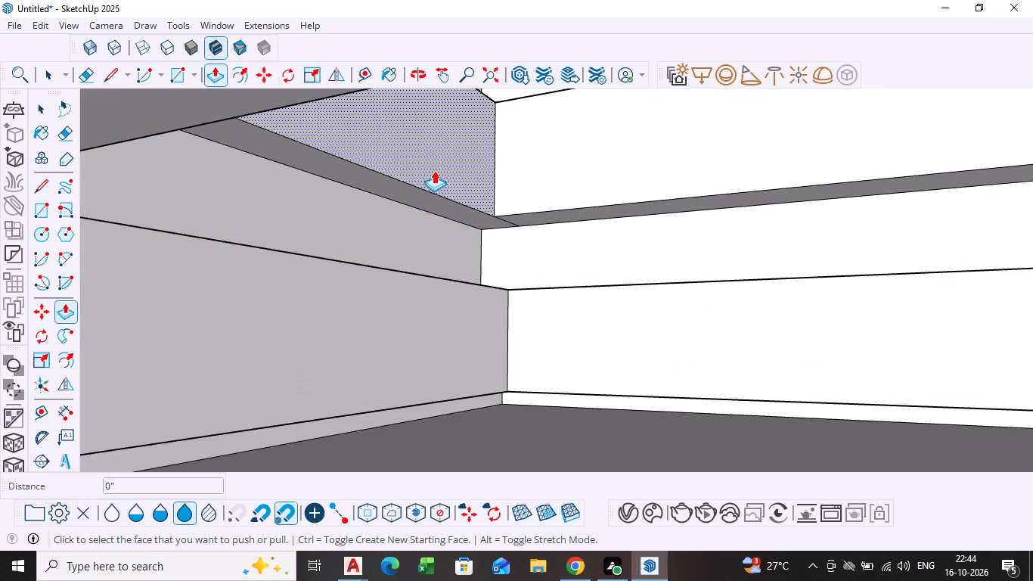
pyautogui.scroll(-2, 434, 152)
pyautogui.click(473, 92)
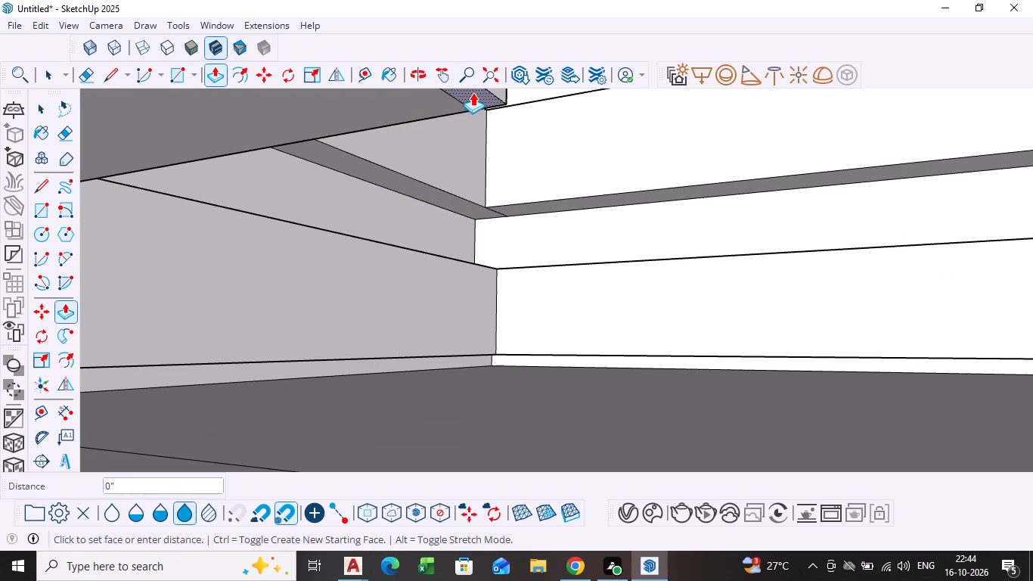
pyautogui.scroll(-3, 457, 238)
pyautogui.keyDown('shift'); pyautogui.moveTo(444, 244); pyautogui.dragTo(426, 280, button='middle'); pyautogui.keyUp('shift')
pyautogui.scroll(3, 416, 267)
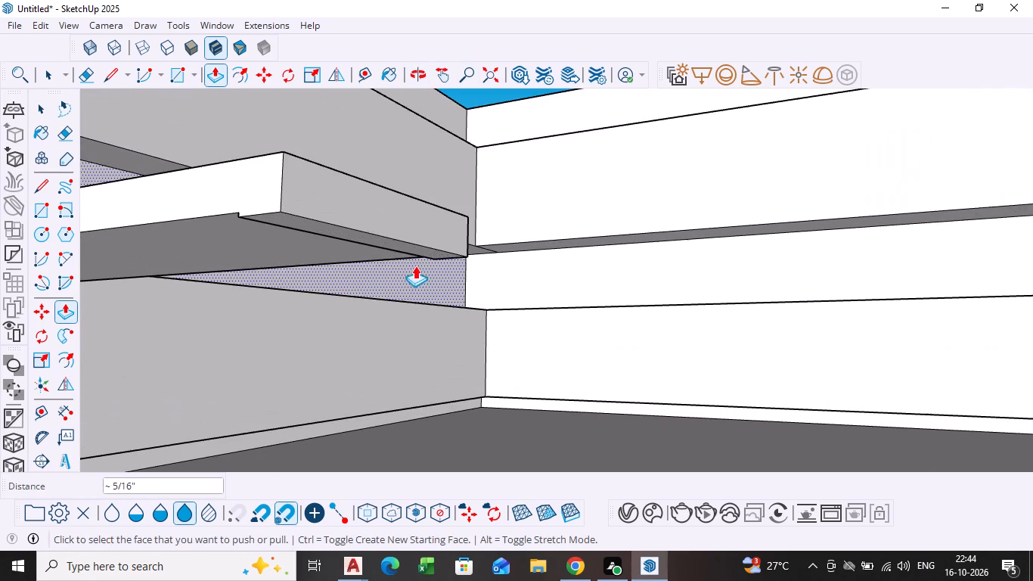
pyautogui.click(386, 238)
pyautogui.scroll(-8, 360, 299)
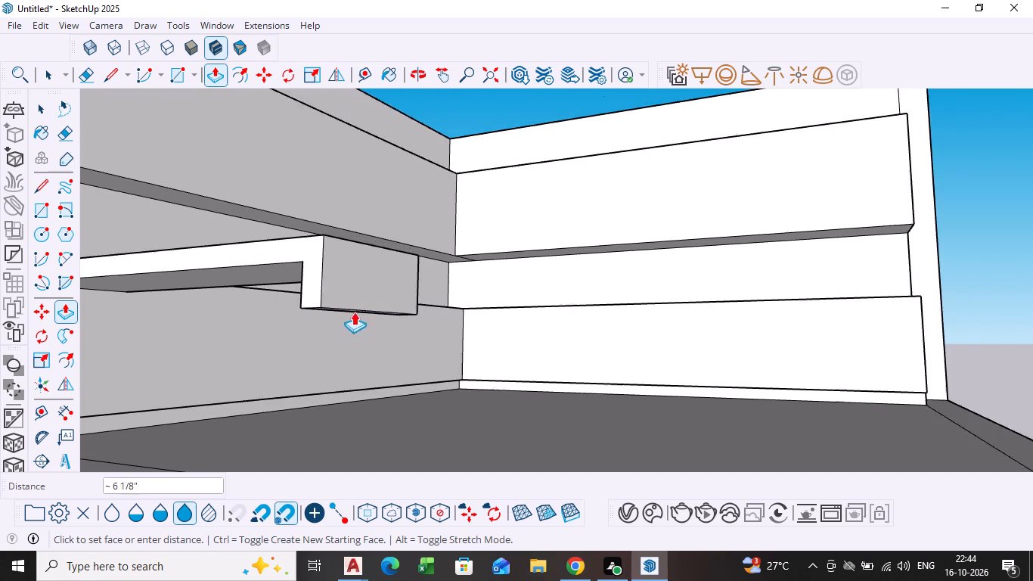
pyautogui.scroll(-6, 354, 313)
pyautogui.keyDown('shift'); pyautogui.moveTo(354, 325); pyautogui.dragTo(393, 262, button='middle'); pyautogui.keyUp('shift')
pyautogui.moveTo(377, 321); pyautogui.dragTo(394, 409)
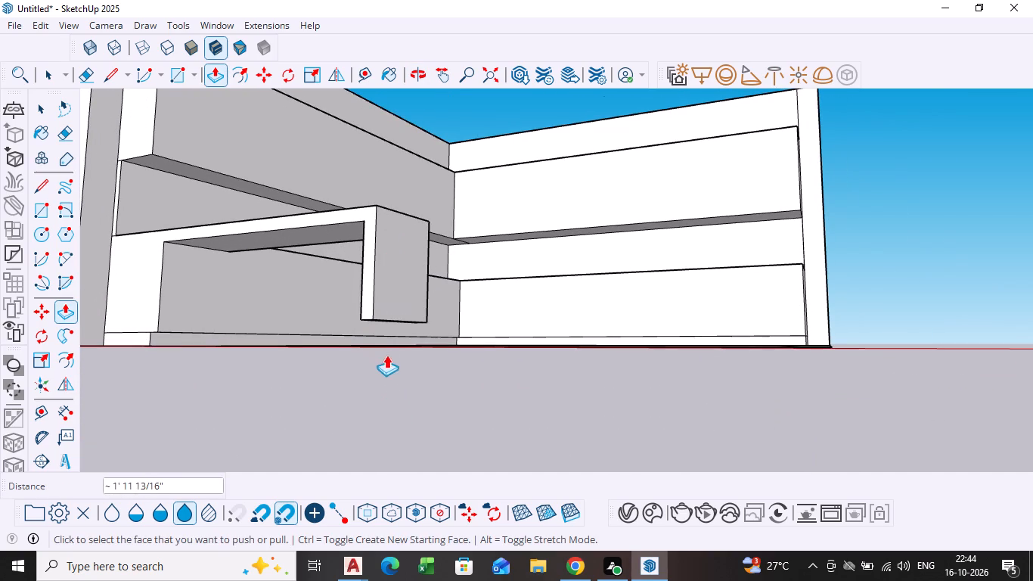
# Push/Pull the support leg's underside about 6 5/8" further down to the floor.
pyautogui.moveTo(379, 332); pyautogui.dragTo(381, 369, button='middle')
pyautogui.scroll(3, 376, 346)
pyautogui.moveTo(409, 417); pyautogui.dragTo(408, 373, button='middle')
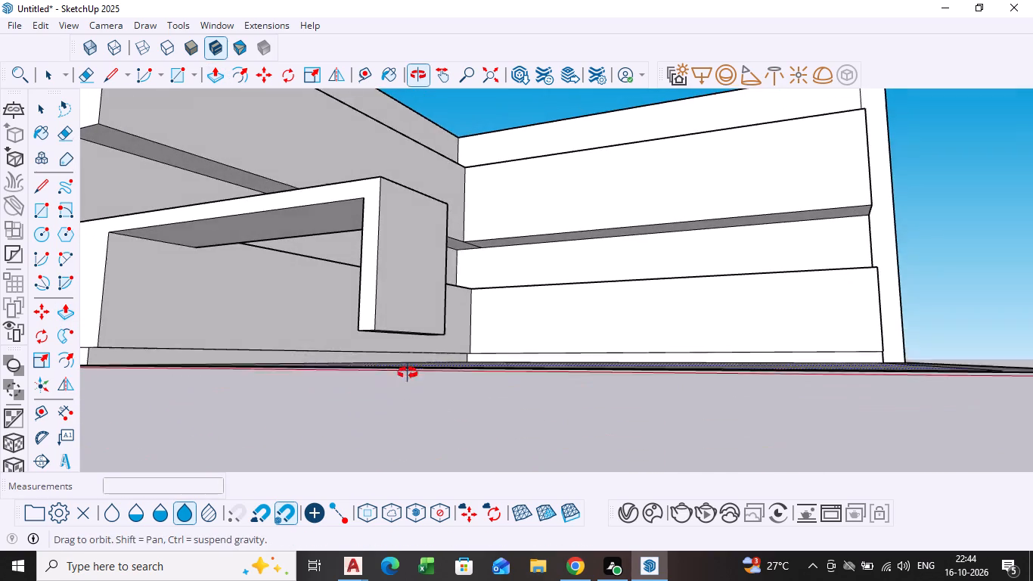
pyautogui.moveTo(408, 373); pyautogui.dragTo(407, 371, button='middle')
pyautogui.scroll(4, 387, 356)
pyautogui.click(403, 275)
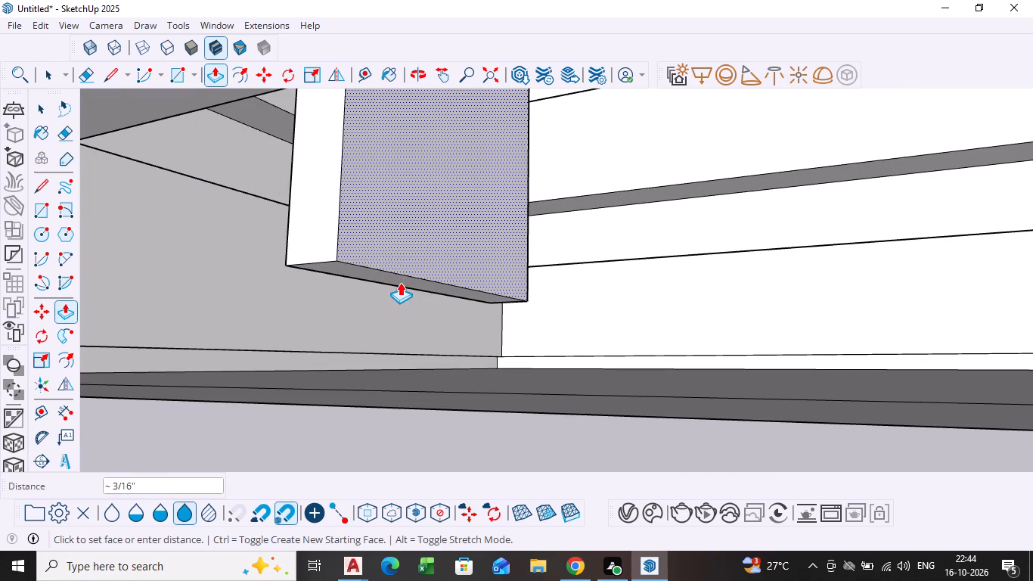
pyautogui.press('Escape')
pyautogui.click(398, 281)
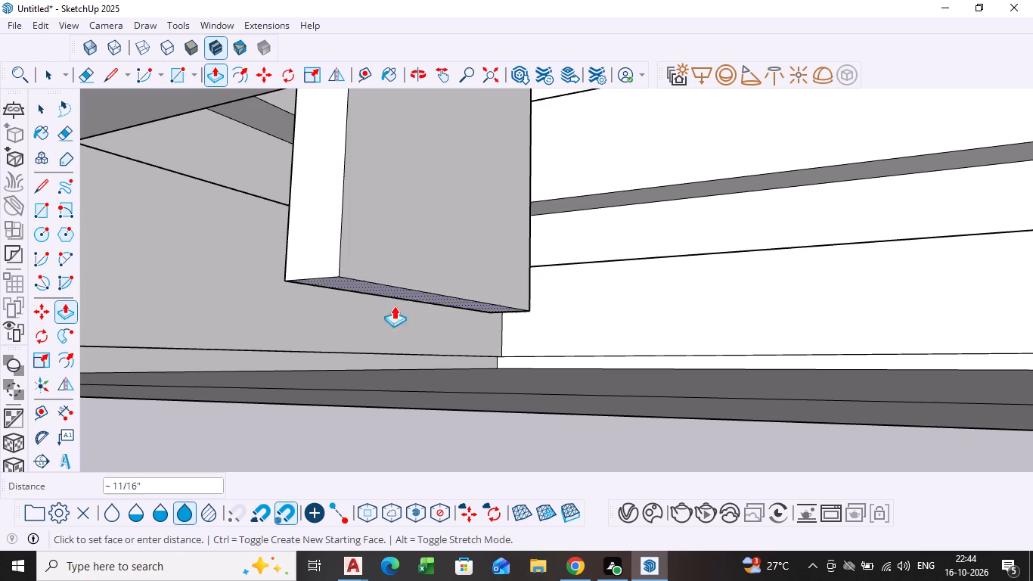
pyautogui.scroll(-1, 389, 331)
pyautogui.moveTo(389, 331); pyautogui.dragTo(389, 417, button='middle')
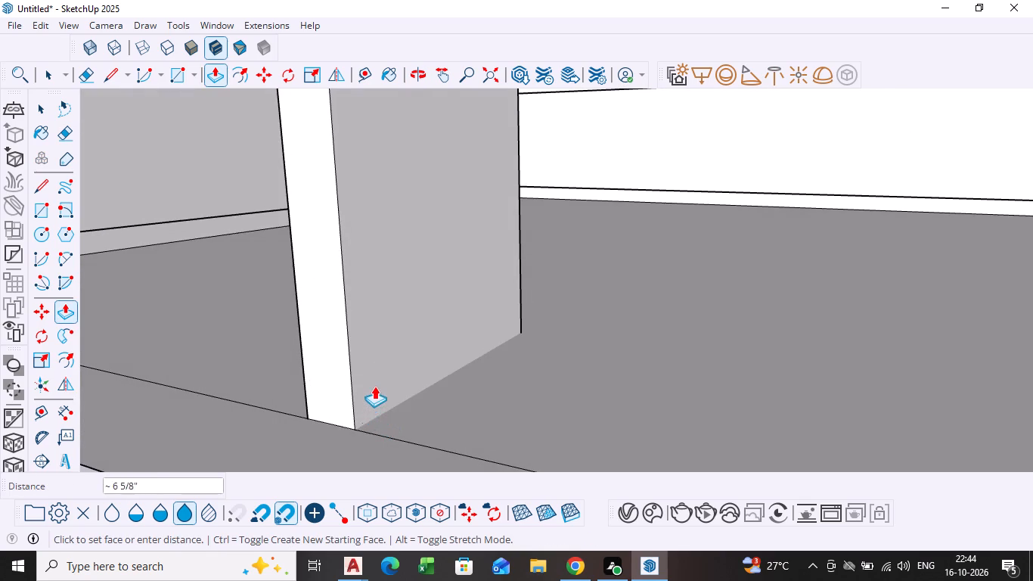
pyautogui.click(368, 381)
pyautogui.press('space')
# Examine the support leg, projecting counter and L-shaped cabinetry from around the room.
pyautogui.scroll(-7, 309, 384)
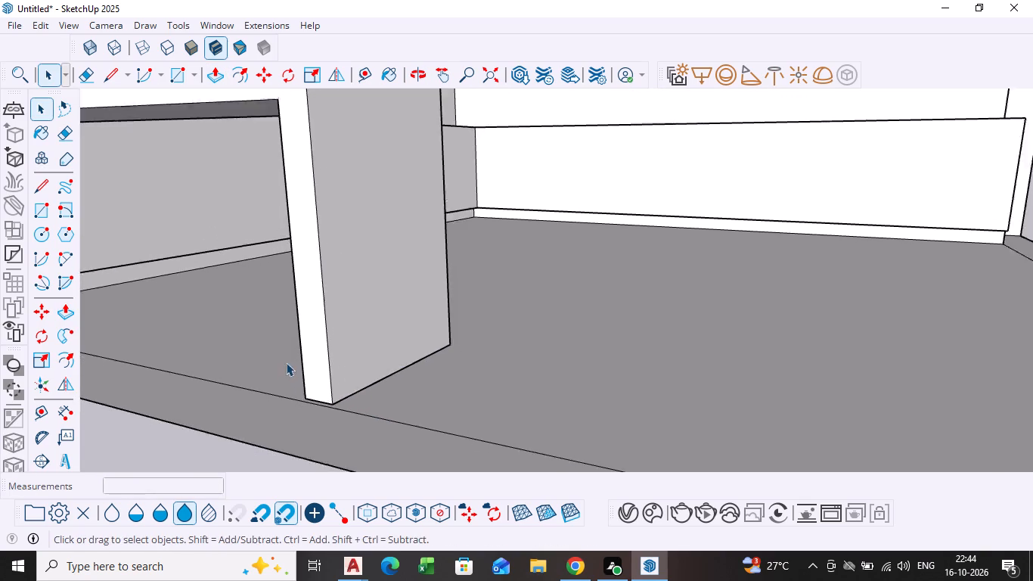
pyautogui.scroll(-1, 286, 362)
pyautogui.moveTo(293, 365); pyautogui.dragTo(422, 381, button='middle')
pyautogui.scroll(-1, 421, 381)
pyautogui.scroll(1, 422, 381)
pyautogui.scroll(-11, 407, 374)
pyautogui.keyDown('shift'); pyautogui.moveTo(377, 365); pyautogui.dragTo(437, 359, button='middle'); pyautogui.keyUp('shift')
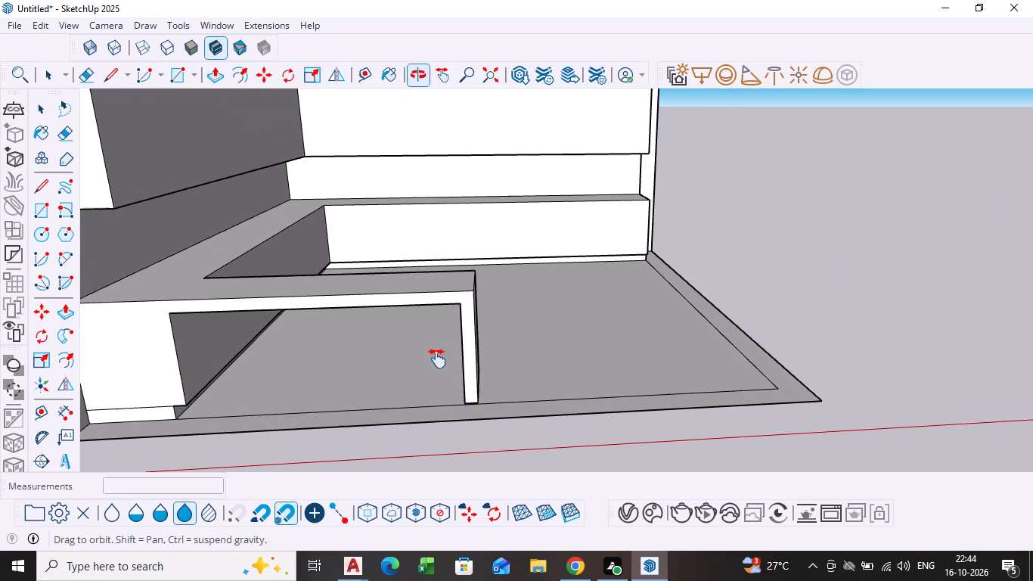
pyautogui.keyDown('shift'); pyautogui.moveTo(437, 359); pyautogui.dragTo(438, 357, button='middle'); pyautogui.keyUp('shift')
pyautogui.scroll(-1, 405, 384)
pyautogui.moveTo(405, 384); pyautogui.dragTo(386, 440, button='middle')
pyautogui.scroll(3, 352, 419)
pyautogui.scroll(-7, 440, 381)
pyautogui.moveTo(483, 380); pyautogui.dragTo(267, 362, button='middle')
pyautogui.scroll(3, 538, 334)
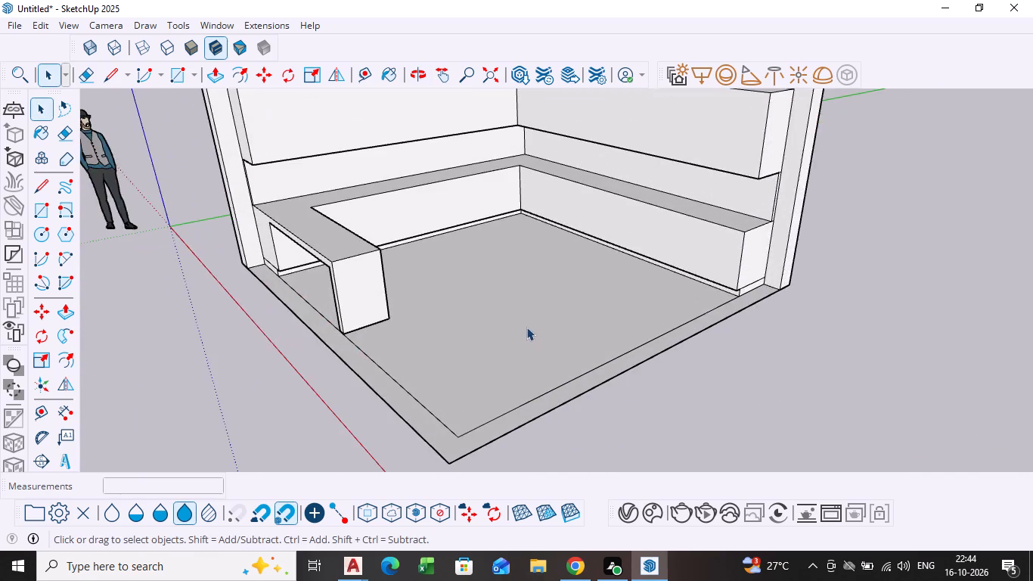
pyautogui.scroll(-3, 511, 330)
pyautogui.keyDown('shift'); pyautogui.moveTo(507, 335); pyautogui.dragTo(447, 400, button='middle'); pyautogui.keyUp('shift')
pyautogui.scroll(4, 386, 325)
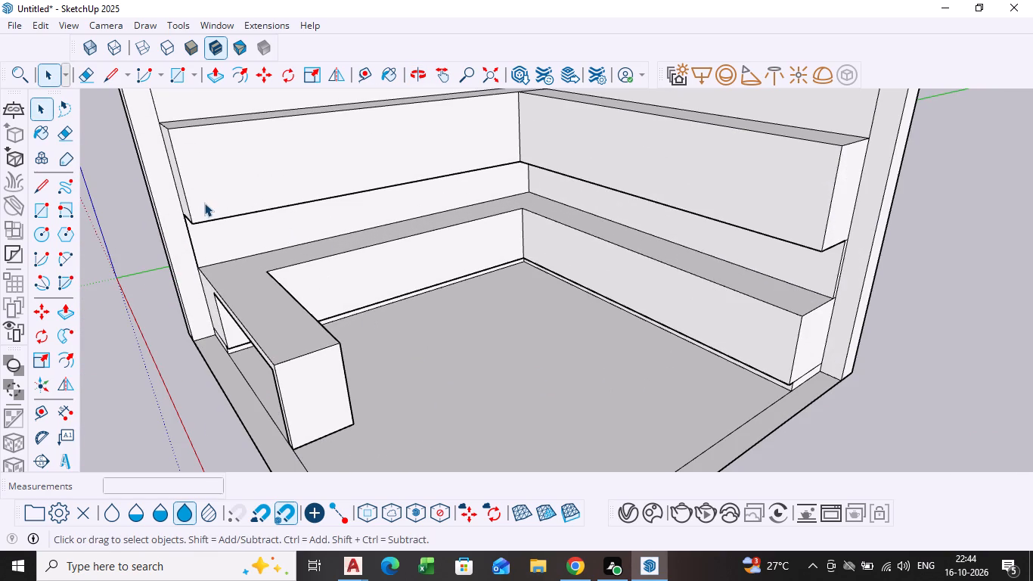
pyautogui.moveTo(207, 350); pyautogui.dragTo(425, 273, button='middle')
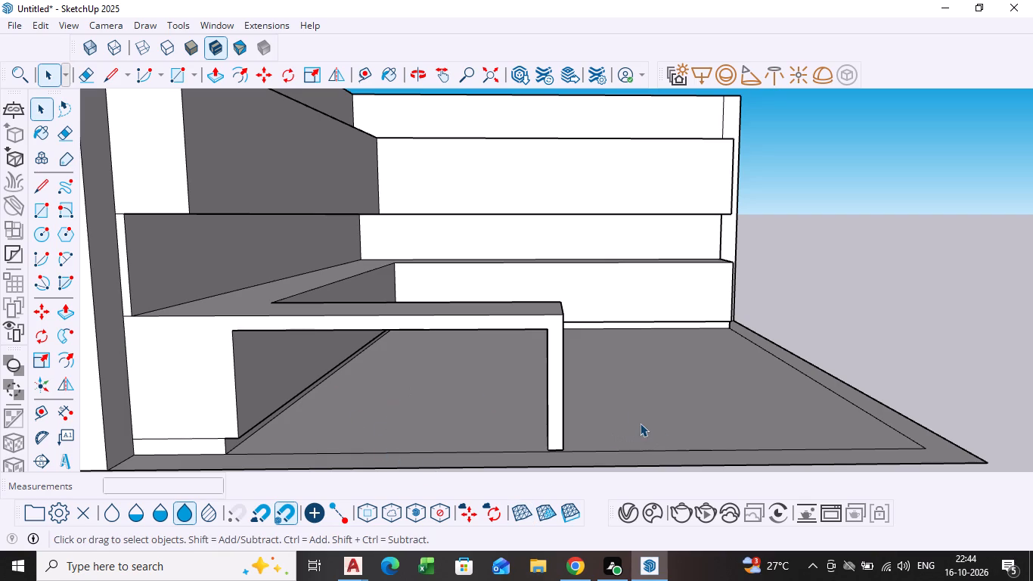
pyautogui.moveTo(637, 426); pyautogui.dragTo(464, 426, button='middle')
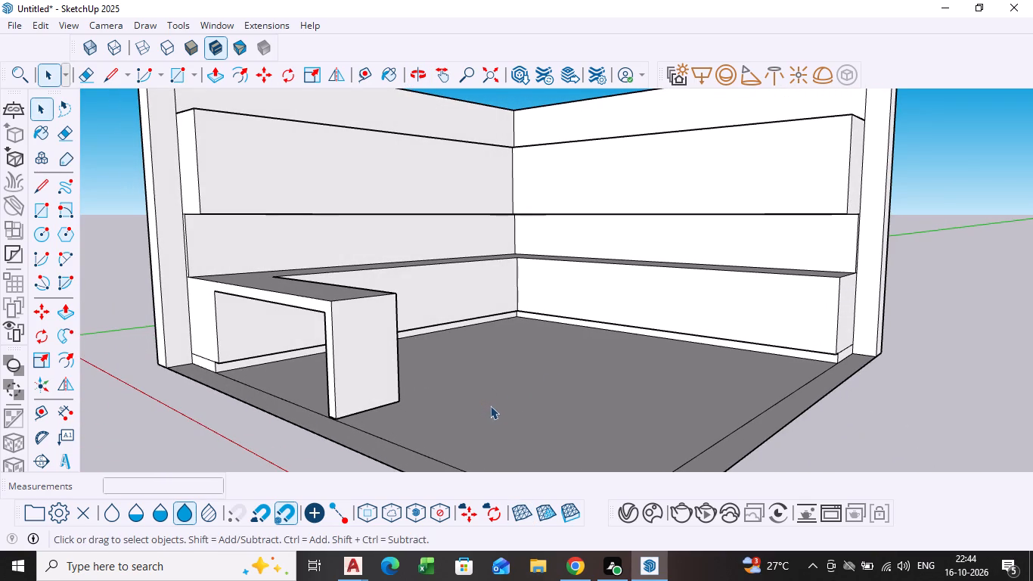
# Draw a vertical 2' 6" line on the base cabinet front beside the projecting counter, from the countertop to the toe kick.
pyautogui.scroll(2, 507, 400)
pyautogui.moveTo(499, 402); pyautogui.dragTo(327, 404, button='middle')
pyautogui.scroll(7, 374, 322)
pyautogui.moveTo(369, 306); pyautogui.dragTo(319, 306, button='middle')
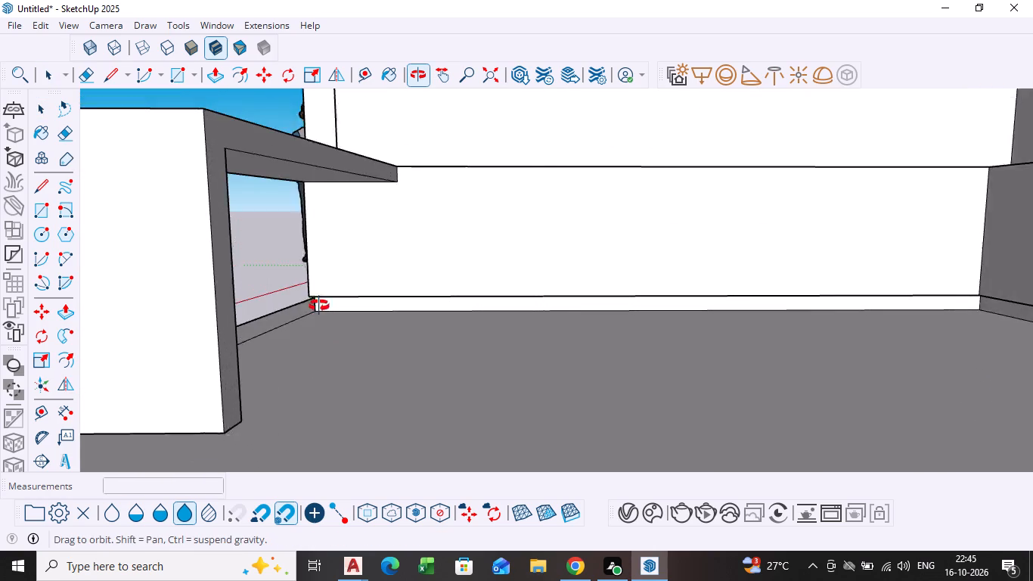
pyautogui.moveTo(319, 306); pyautogui.dragTo(312, 313, button='middle')
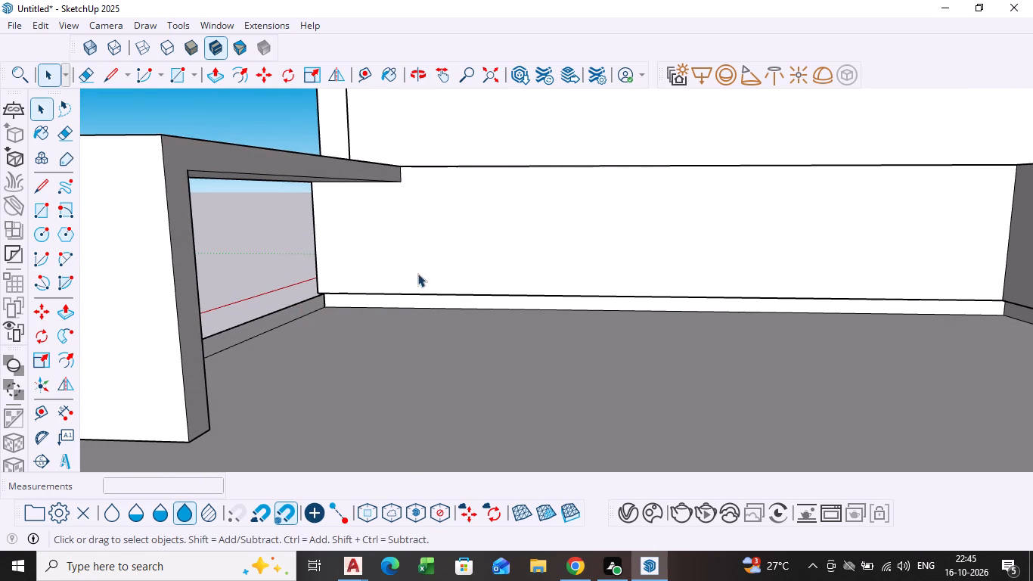
pyautogui.moveTo(424, 272); pyautogui.dragTo(429, 305, button='middle')
pyautogui.press('l')
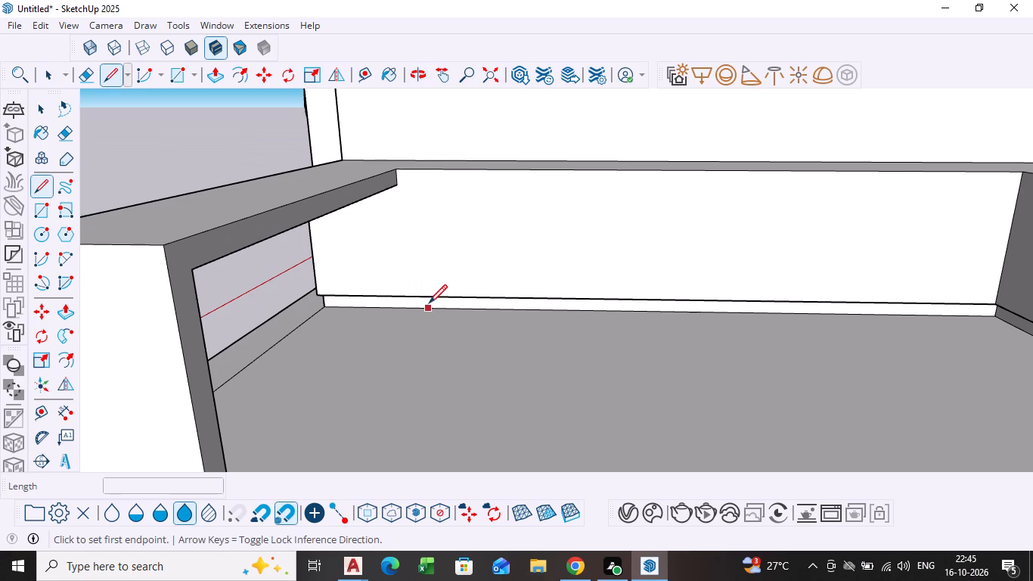
pyautogui.click(434, 172)
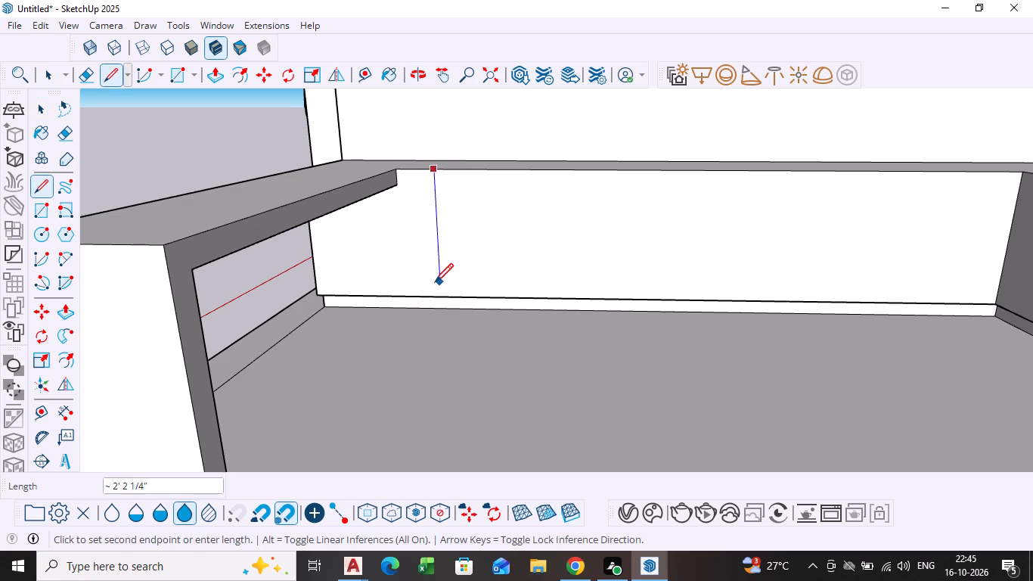
pyautogui.click(436, 295)
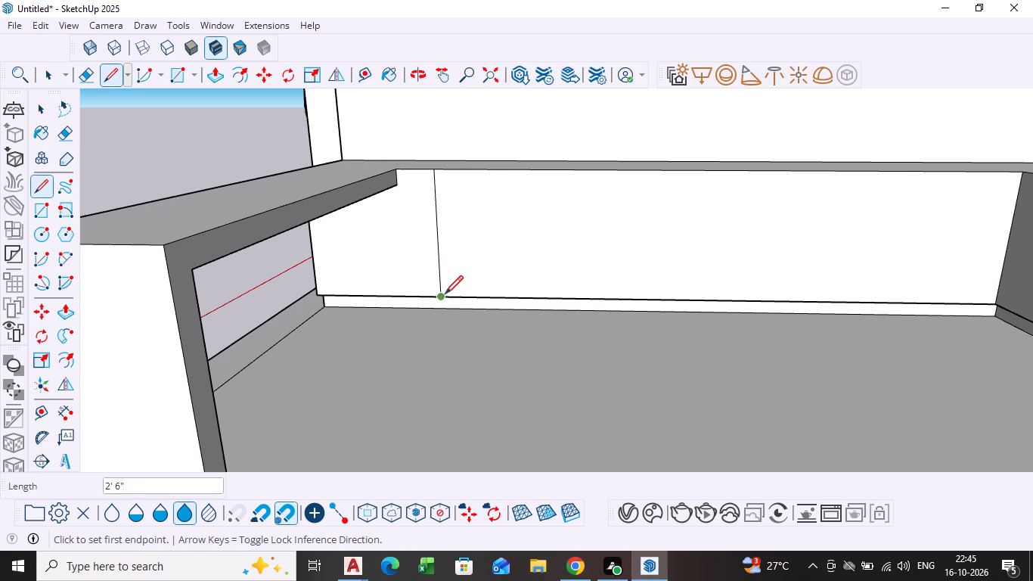
pyautogui.press('space')
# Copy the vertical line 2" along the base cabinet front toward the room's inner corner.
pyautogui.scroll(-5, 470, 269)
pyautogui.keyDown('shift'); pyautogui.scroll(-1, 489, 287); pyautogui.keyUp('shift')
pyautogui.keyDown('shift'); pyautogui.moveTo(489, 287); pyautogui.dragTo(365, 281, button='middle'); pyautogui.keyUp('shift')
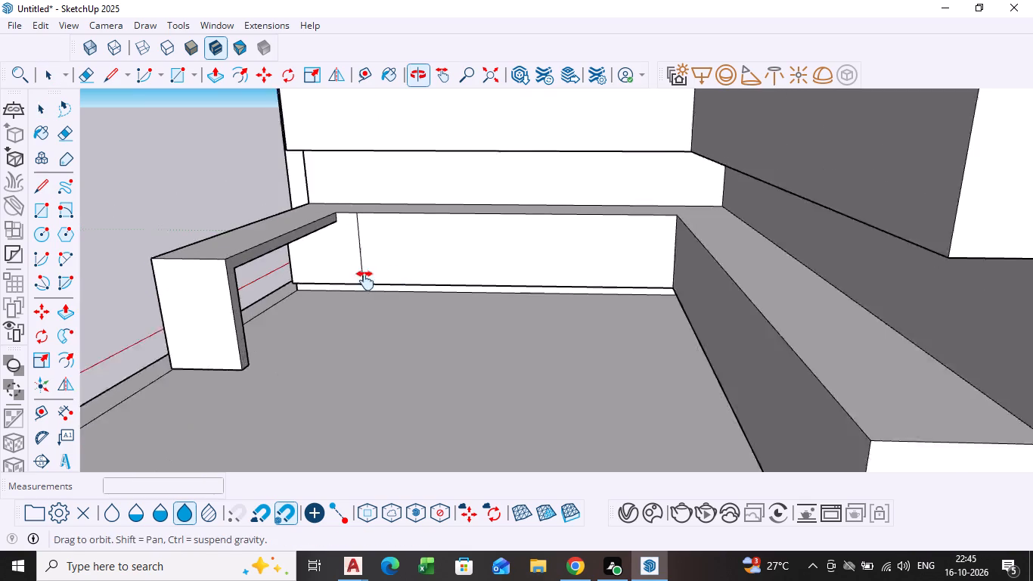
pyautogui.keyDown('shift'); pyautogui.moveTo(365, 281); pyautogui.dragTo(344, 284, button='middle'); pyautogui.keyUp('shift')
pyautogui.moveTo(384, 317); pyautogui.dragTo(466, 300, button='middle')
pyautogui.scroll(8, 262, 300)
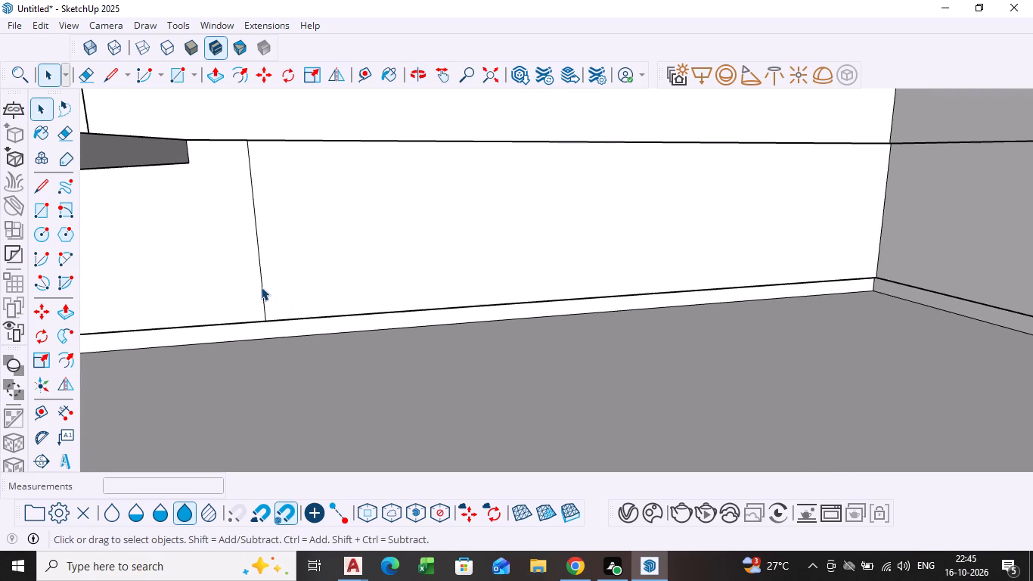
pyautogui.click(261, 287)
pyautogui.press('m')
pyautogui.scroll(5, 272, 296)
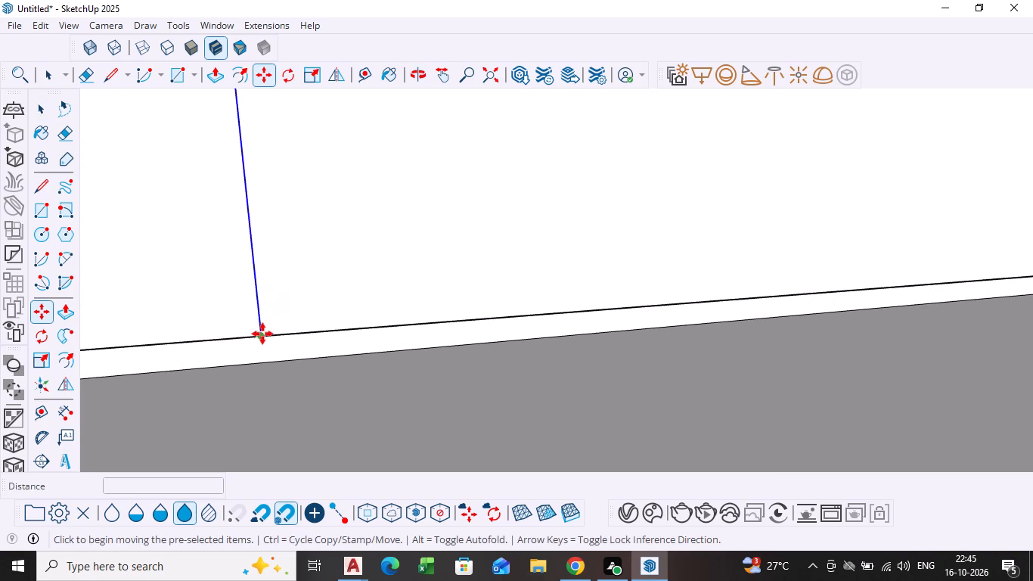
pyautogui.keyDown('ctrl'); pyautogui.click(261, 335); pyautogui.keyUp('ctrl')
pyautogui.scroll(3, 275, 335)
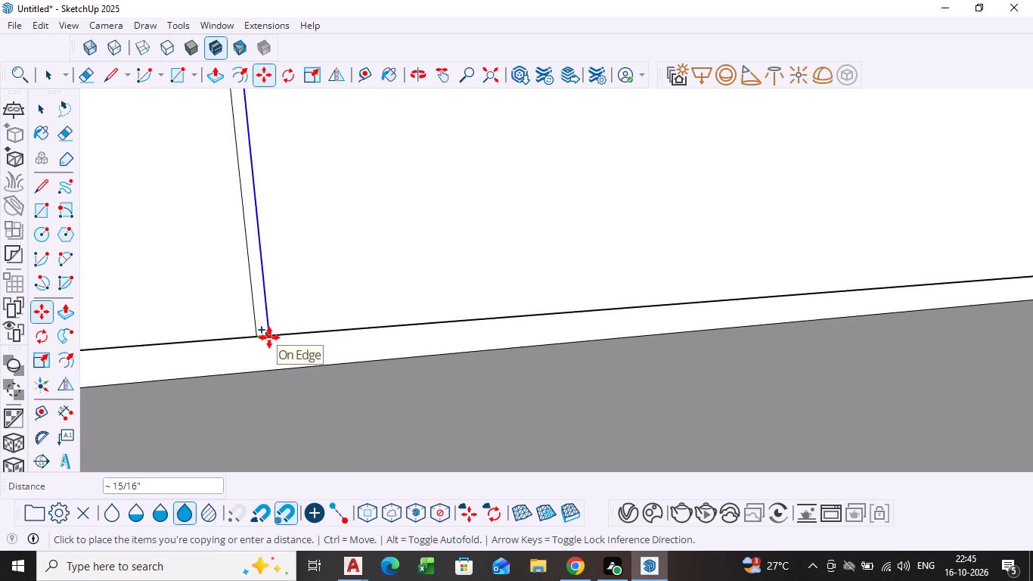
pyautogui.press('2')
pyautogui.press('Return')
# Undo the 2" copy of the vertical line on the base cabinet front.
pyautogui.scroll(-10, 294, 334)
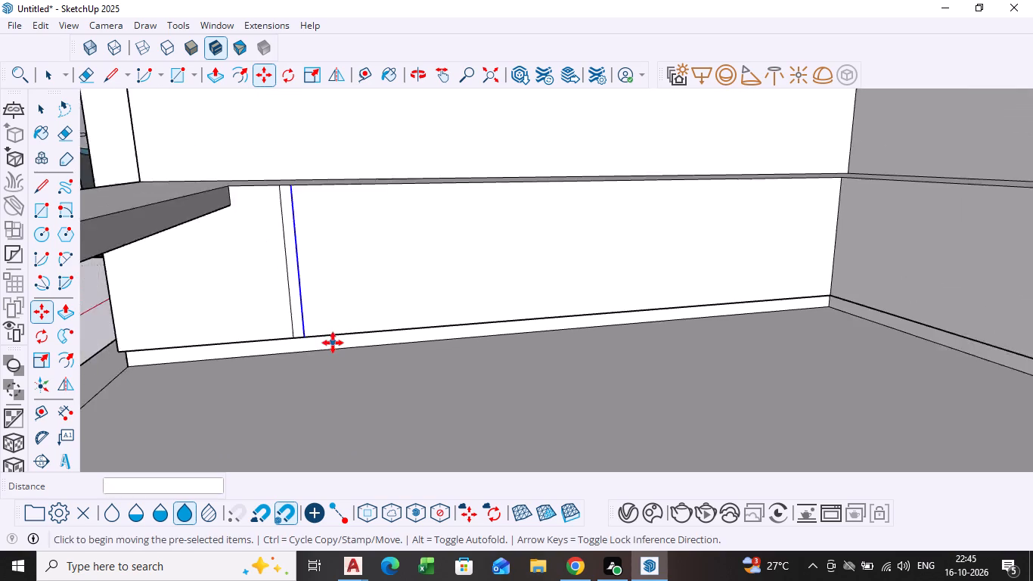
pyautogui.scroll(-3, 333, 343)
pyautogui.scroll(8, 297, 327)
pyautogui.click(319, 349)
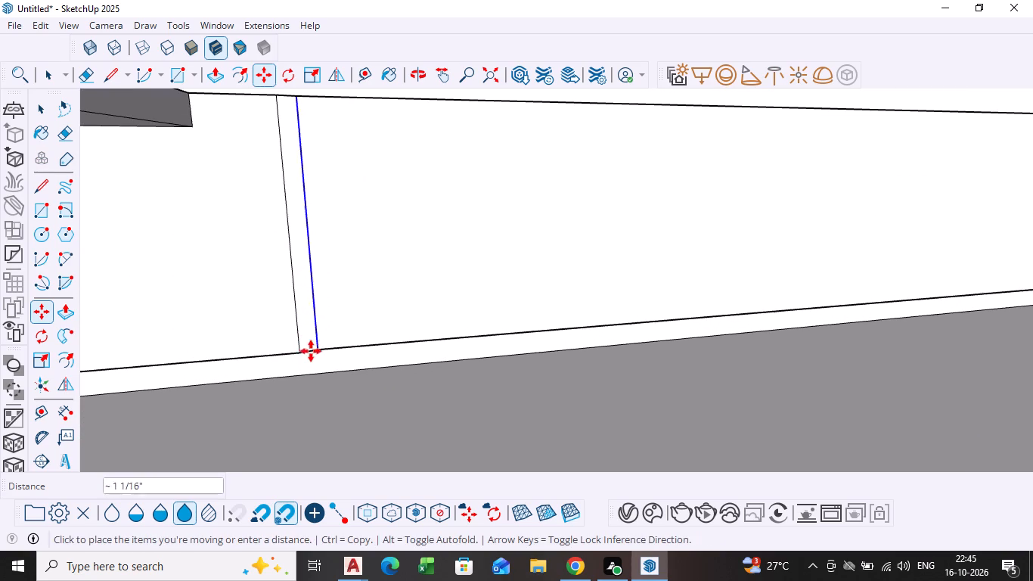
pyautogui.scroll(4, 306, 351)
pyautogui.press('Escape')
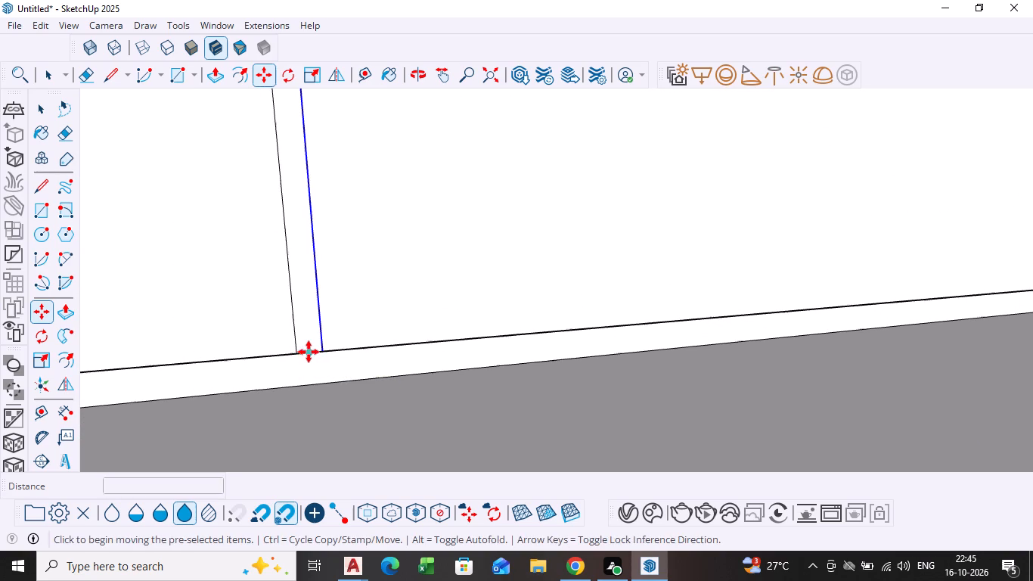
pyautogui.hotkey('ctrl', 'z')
# Copy the vertical line 1" along the base cabinet front toward the room's inner corner.
pyautogui.press('space')
pyautogui.click(295, 343)
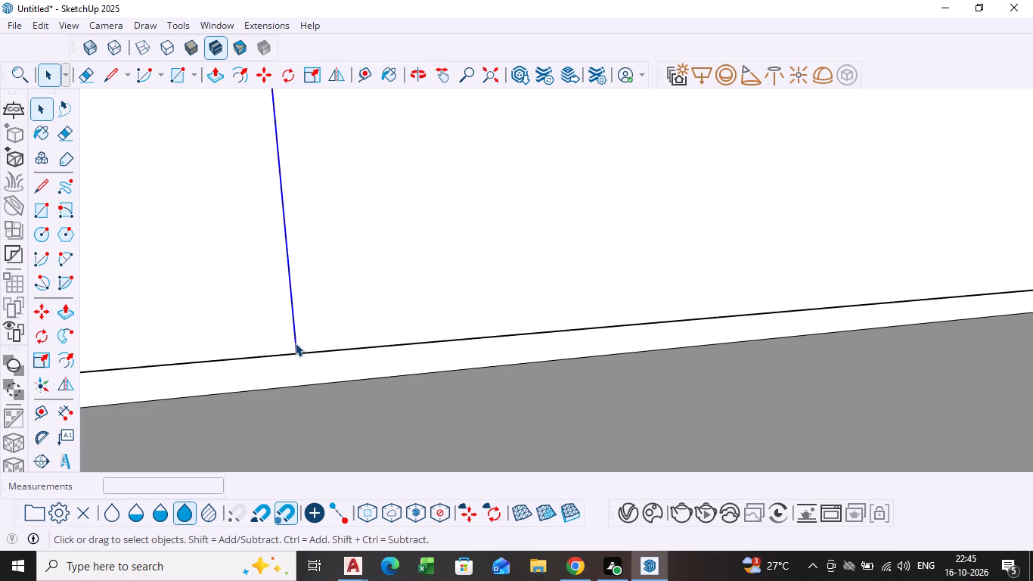
pyautogui.press('m')
pyautogui.click(295, 350)
pyautogui.scroll(5, 303, 352)
pyautogui.press('1')
pyautogui.press('Return')
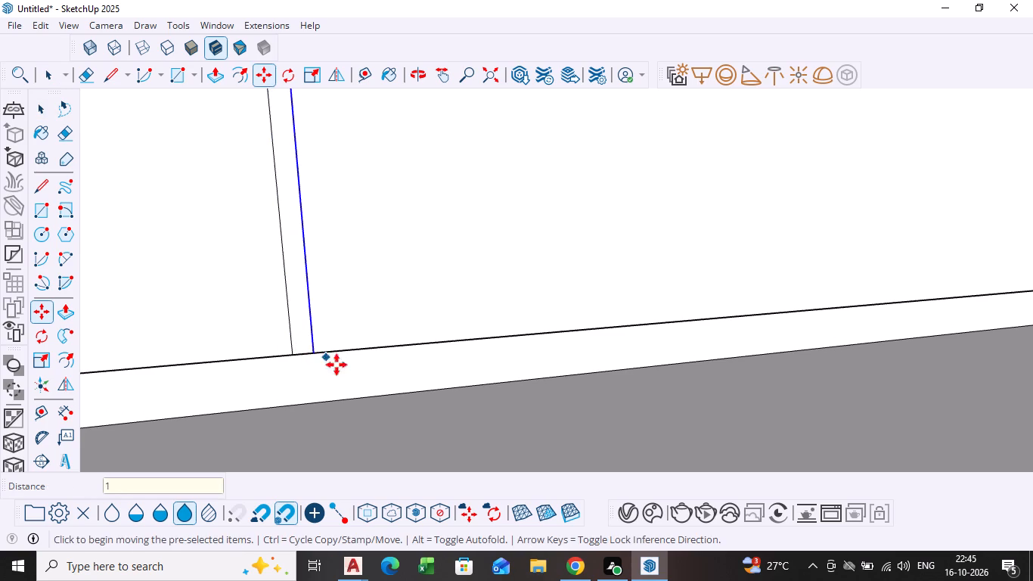
pyautogui.scroll(-13, 339, 367)
pyautogui.press('space')
pyautogui.click(430, 419)
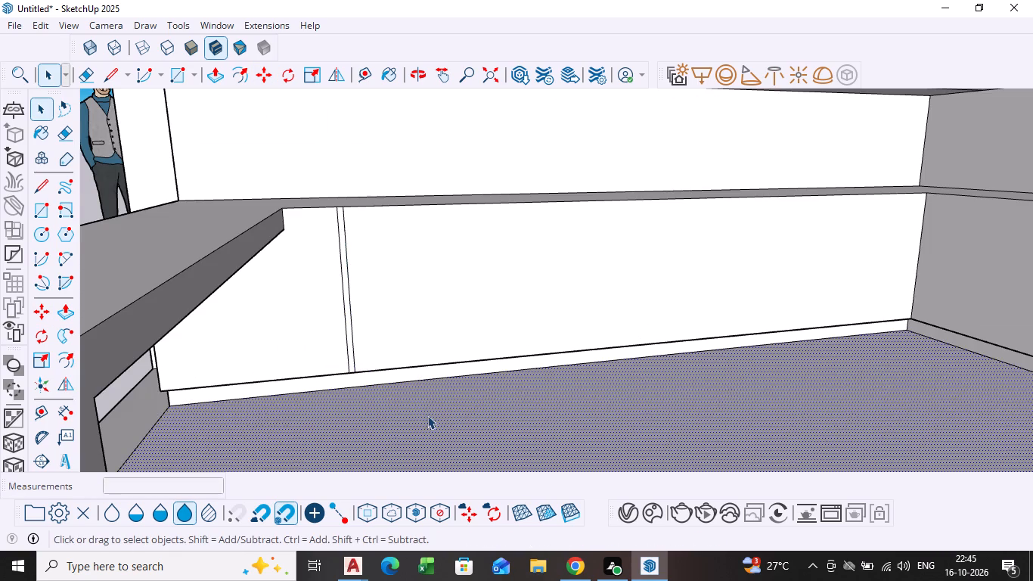
# Copy the pair of vertical lines about 10' 7" along the base cabinet front to the room's inner corner.
pyautogui.scroll(-4, 415, 400)
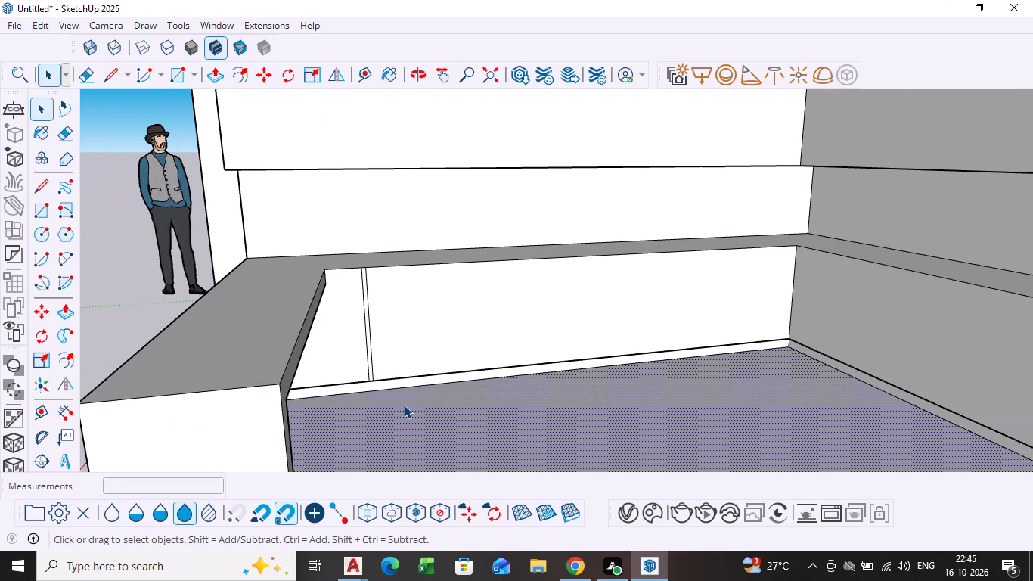
pyautogui.keyDown('shift'); pyautogui.moveTo(403, 405); pyautogui.dragTo(350, 402, button='middle'); pyautogui.keyUp('shift')
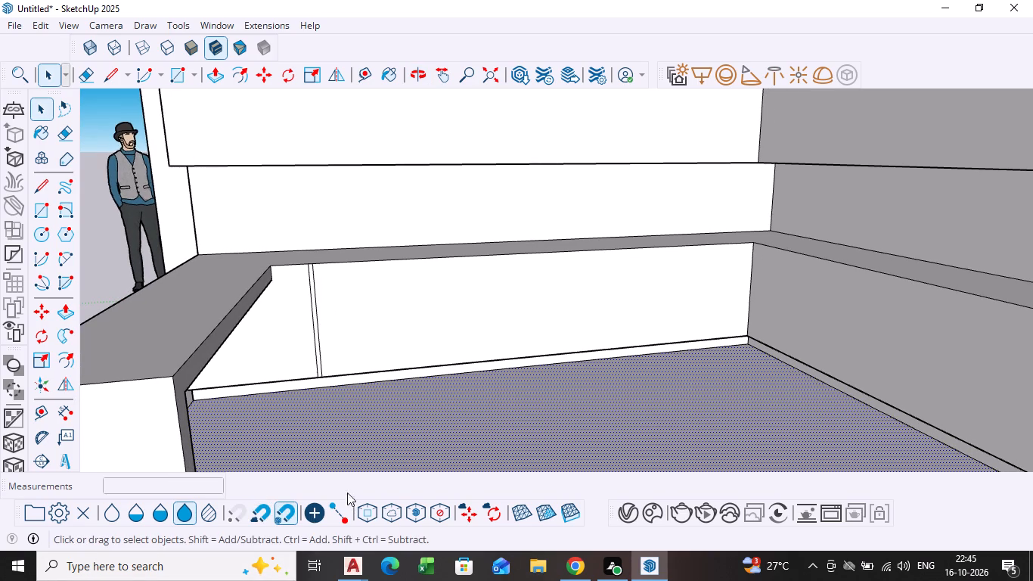
pyautogui.scroll(-2, 549, 418)
pyautogui.moveTo(550, 424); pyautogui.dragTo(433, 380, button='middle')
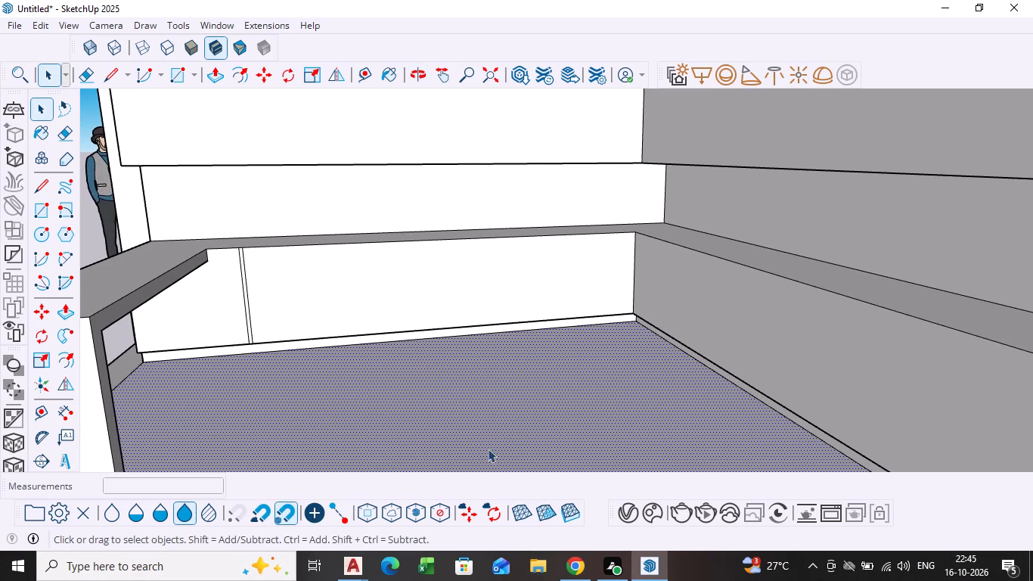
pyautogui.scroll(3, 324, 374)
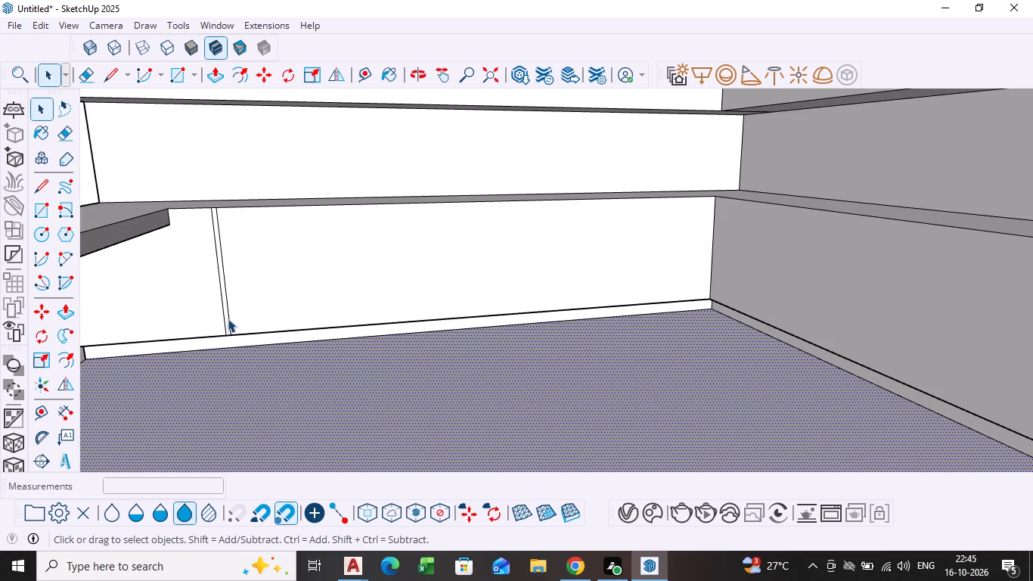
pyautogui.click(228, 317)
pyautogui.scroll(5, 218, 327)
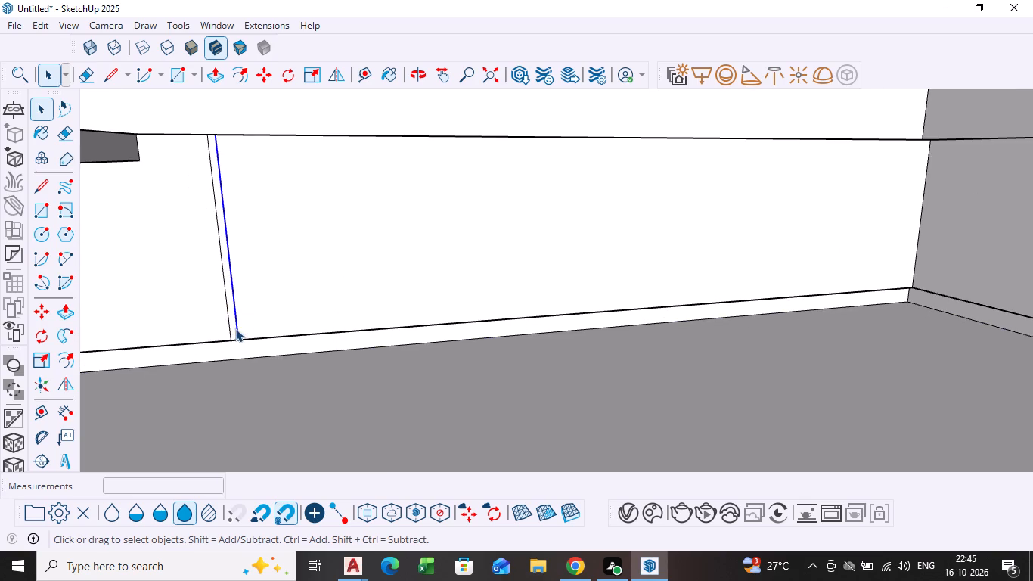
pyautogui.keyDown('ctrl'); pyautogui.click(227, 315); pyautogui.keyUp('ctrl')
pyautogui.press('m')
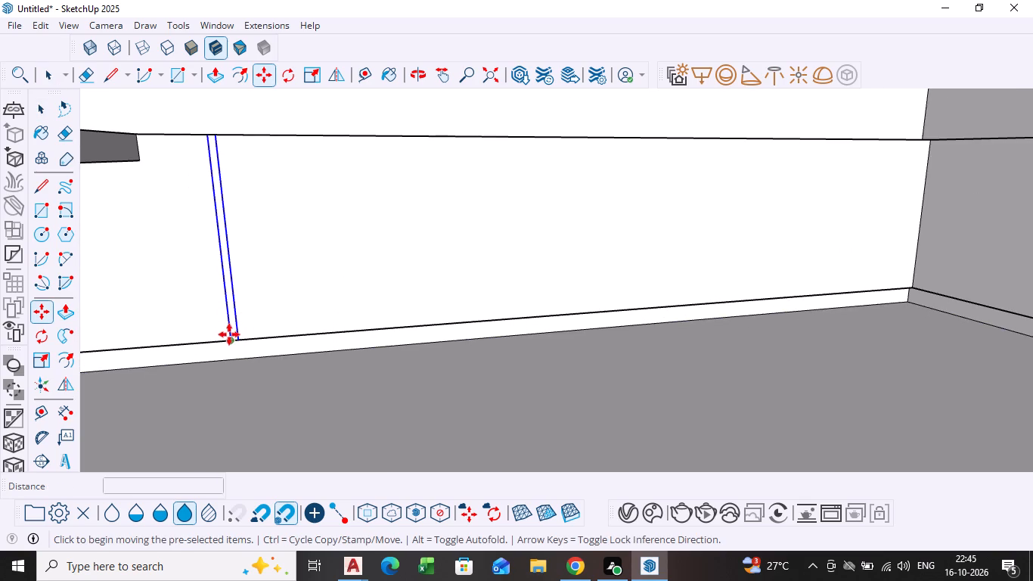
pyautogui.click(240, 337)
pyautogui.scroll(-8, 406, 362)
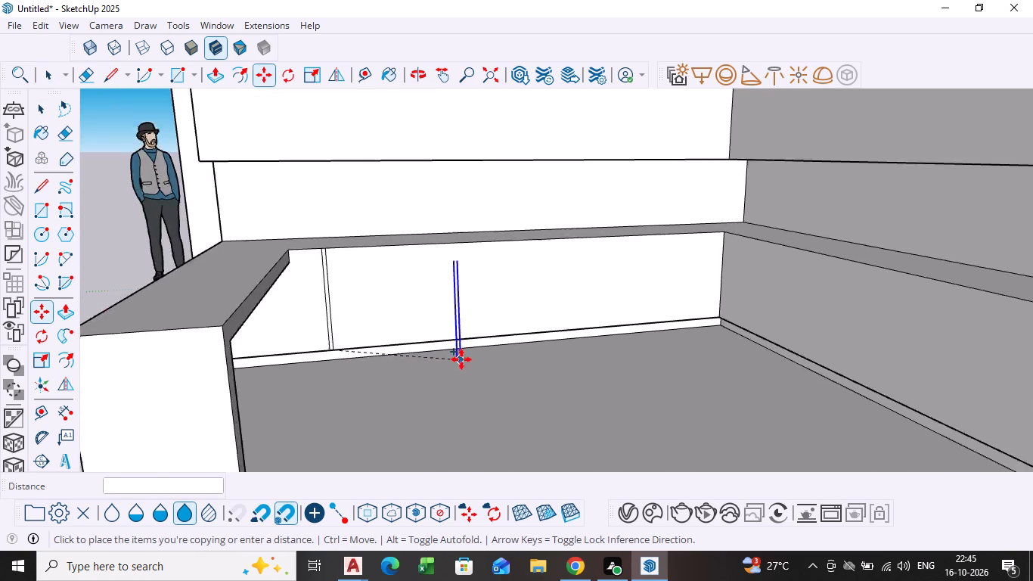
pyautogui.keyDown('shift'); pyautogui.moveTo(470, 354); pyautogui.dragTo(323, 336, button='middle'); pyautogui.keyUp('shift')
pyautogui.scroll(8, 557, 327)
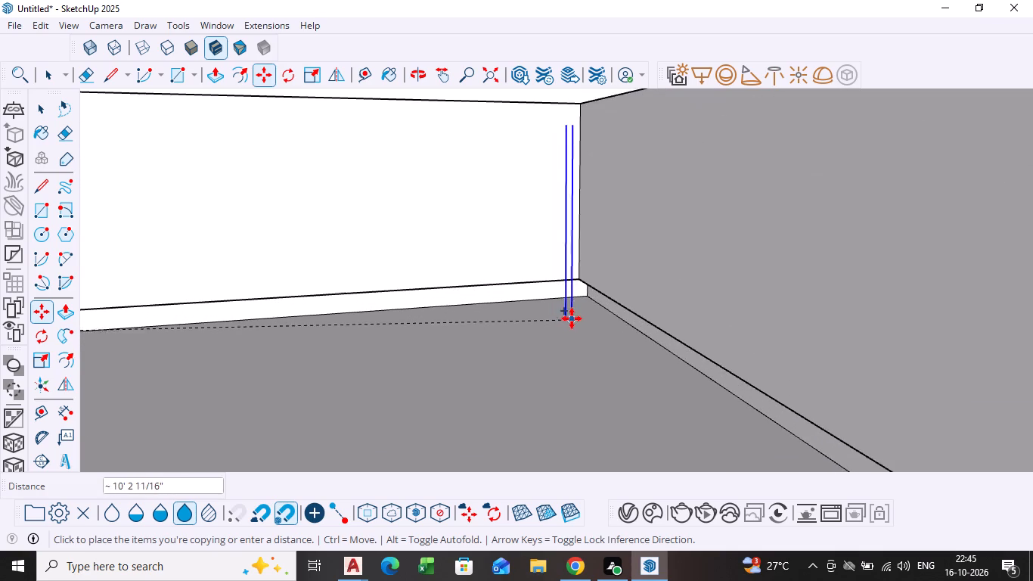
pyautogui.scroll(2, 572, 313)
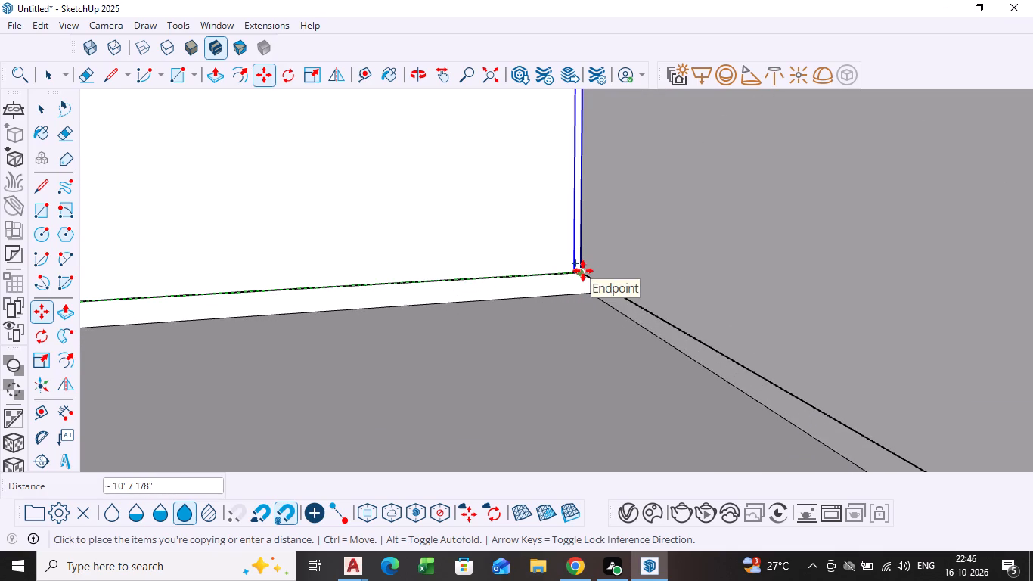
pyautogui.click(583, 271)
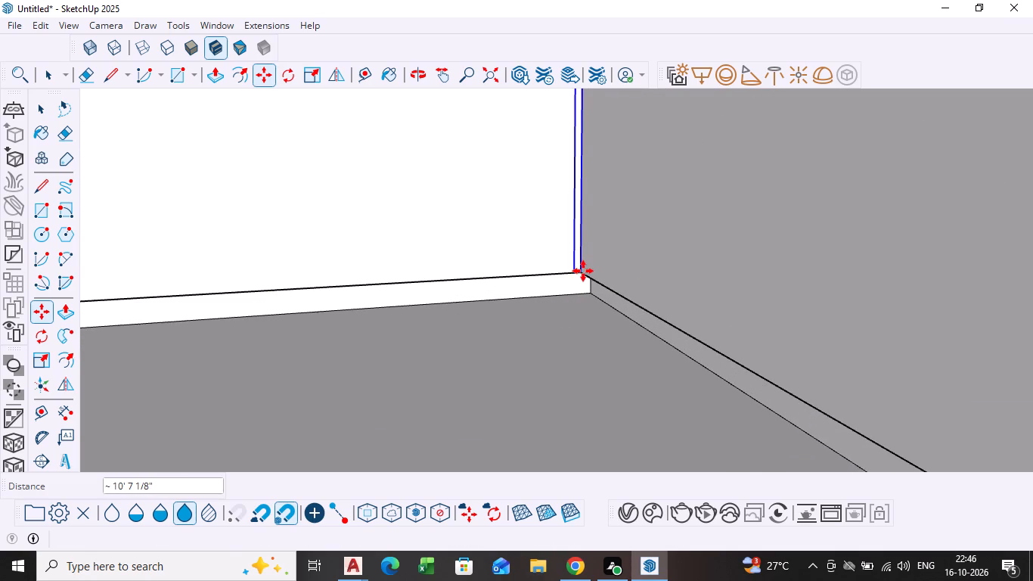
# Divide the copied distance by 4 to space the line pairs evenly along the base cabinet front.
pyautogui.press('/')
pyautogui.press('4')
pyautogui.press('Return')
pyautogui.scroll(-7, 391, 305)
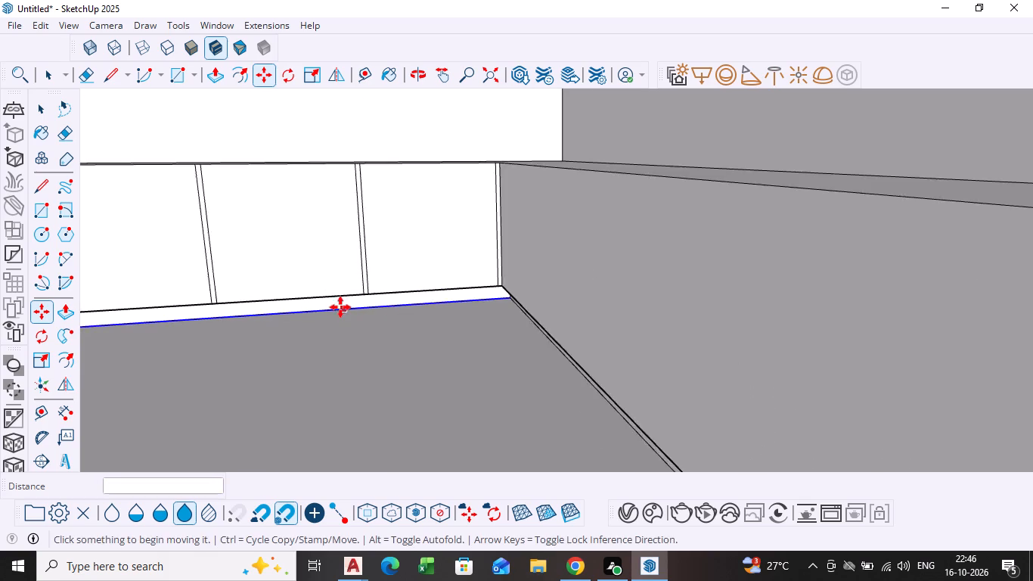
pyautogui.scroll(-4, 340, 307)
pyautogui.press('space')
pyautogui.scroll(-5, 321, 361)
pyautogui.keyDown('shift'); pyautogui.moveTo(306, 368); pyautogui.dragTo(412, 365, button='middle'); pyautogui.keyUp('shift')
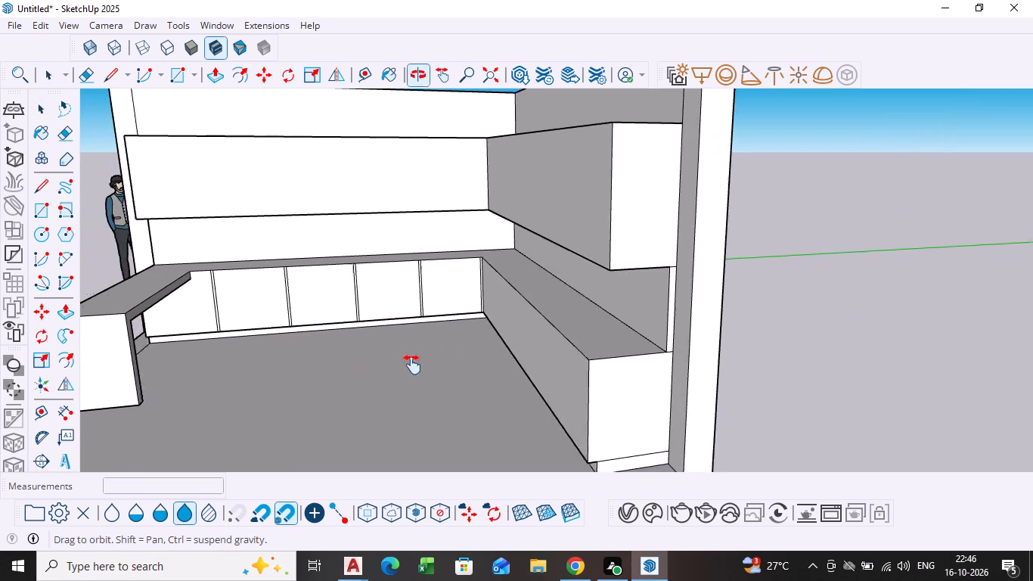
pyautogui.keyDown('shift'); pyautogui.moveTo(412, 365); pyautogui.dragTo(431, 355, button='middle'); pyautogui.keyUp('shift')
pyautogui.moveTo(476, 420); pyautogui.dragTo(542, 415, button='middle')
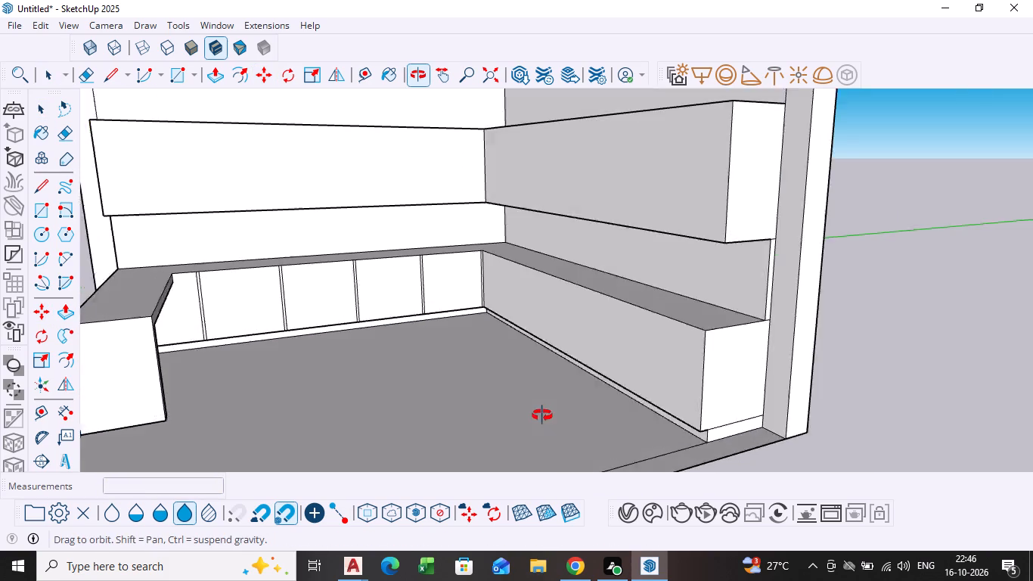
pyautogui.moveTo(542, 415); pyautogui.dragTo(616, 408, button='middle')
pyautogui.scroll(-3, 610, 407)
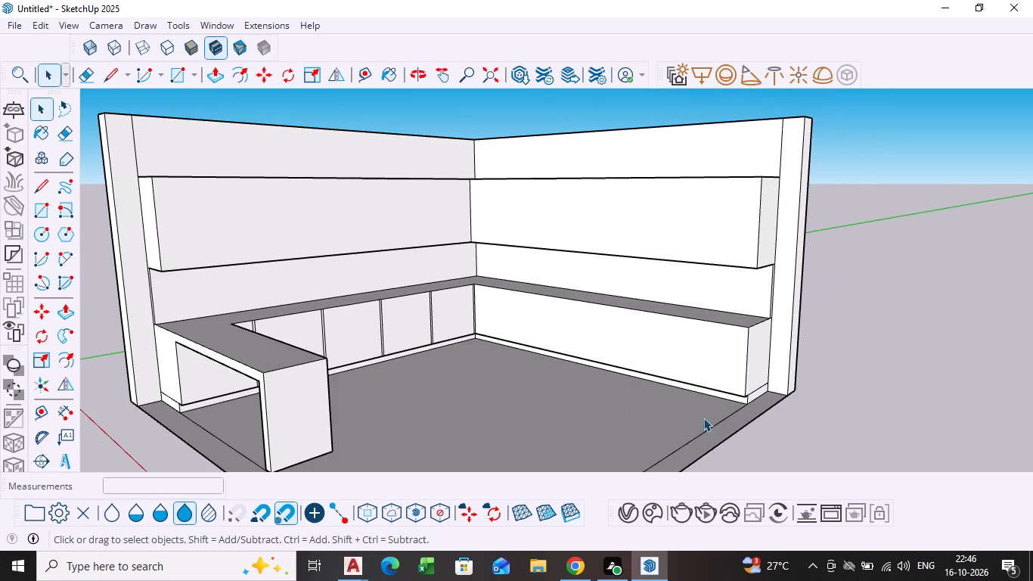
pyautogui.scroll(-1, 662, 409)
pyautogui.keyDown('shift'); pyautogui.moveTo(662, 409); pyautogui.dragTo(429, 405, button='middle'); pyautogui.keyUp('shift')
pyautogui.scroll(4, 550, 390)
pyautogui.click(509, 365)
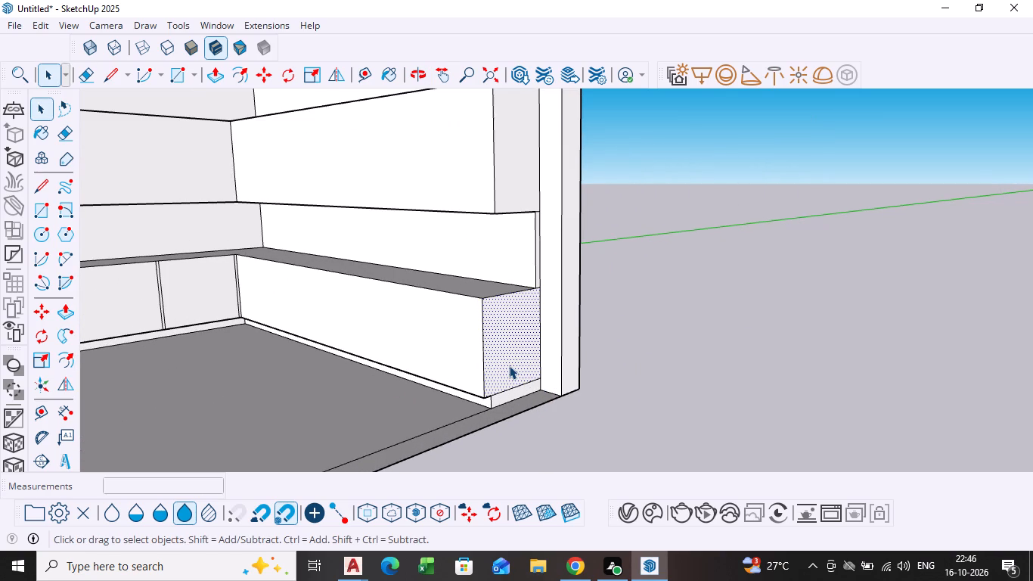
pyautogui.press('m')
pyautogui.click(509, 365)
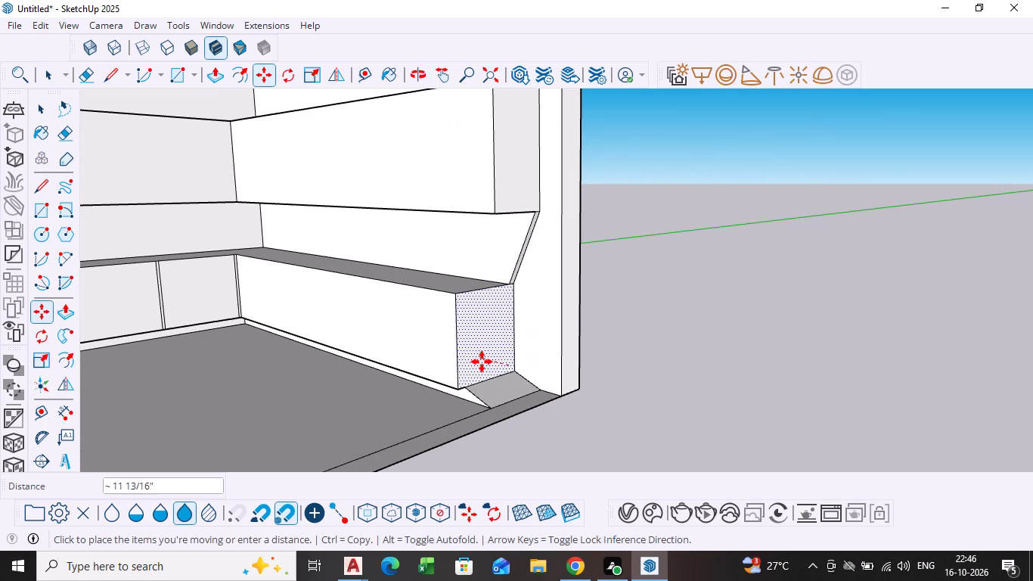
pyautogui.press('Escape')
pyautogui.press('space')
# Push the open end of the base cabinet opposite the projecting counter inward about 2' 1/2", and its toe kick end equally.
pyautogui.click(506, 368)
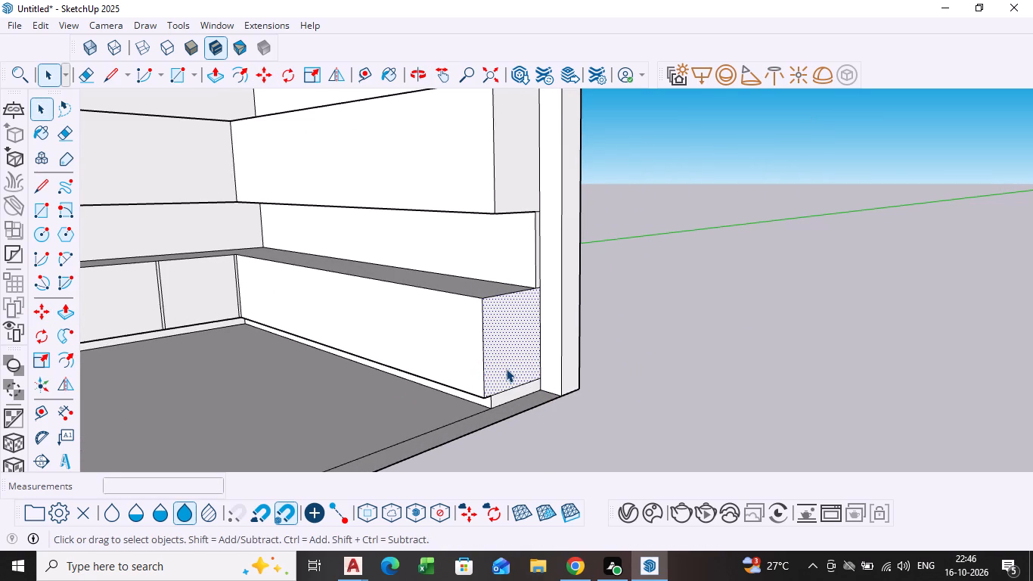
pyautogui.press('p')
pyautogui.click(506, 368)
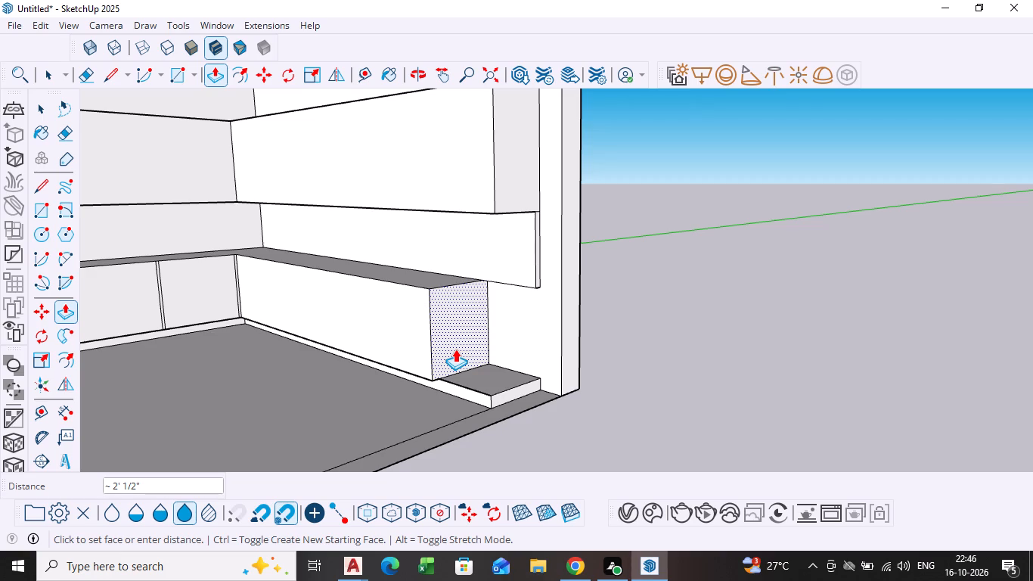
pyautogui.click(455, 349)
pyautogui.scroll(4, 504, 394)
pyautogui.press('space')
pyautogui.click(504, 393)
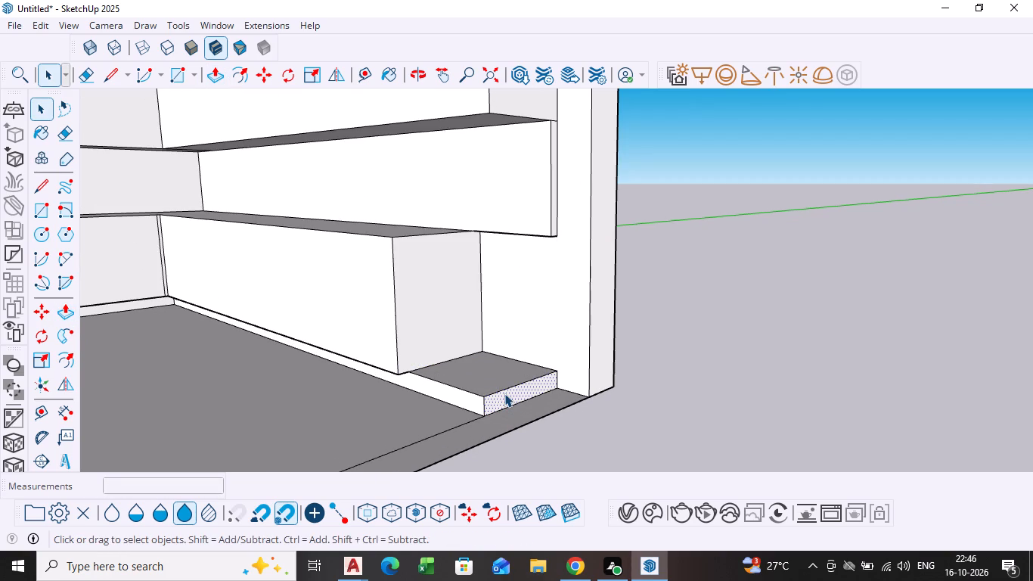
pyautogui.press('p')
pyautogui.doubleClick(504, 393)
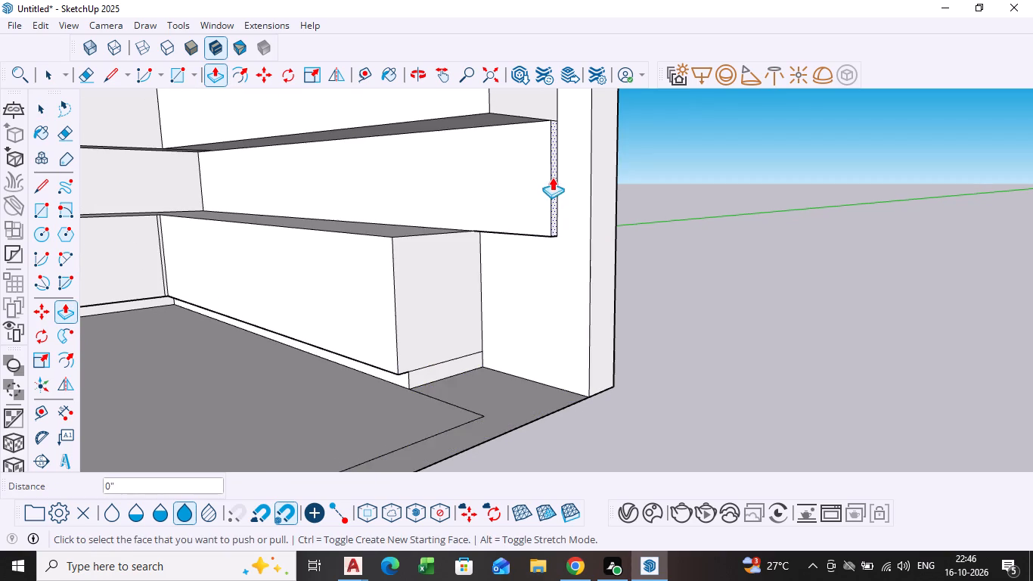
# Push the ends of the backsplash strip and wall cabinet above that base cabinet inward by the same distance.
pyautogui.scroll(5, 554, 178)
pyautogui.doubleClick(554, 189)
pyautogui.scroll(-6, 504, 300)
pyautogui.keyDown('shift'); pyautogui.moveTo(477, 311); pyautogui.dragTo(470, 364, button='middle'); pyautogui.keyUp('shift')
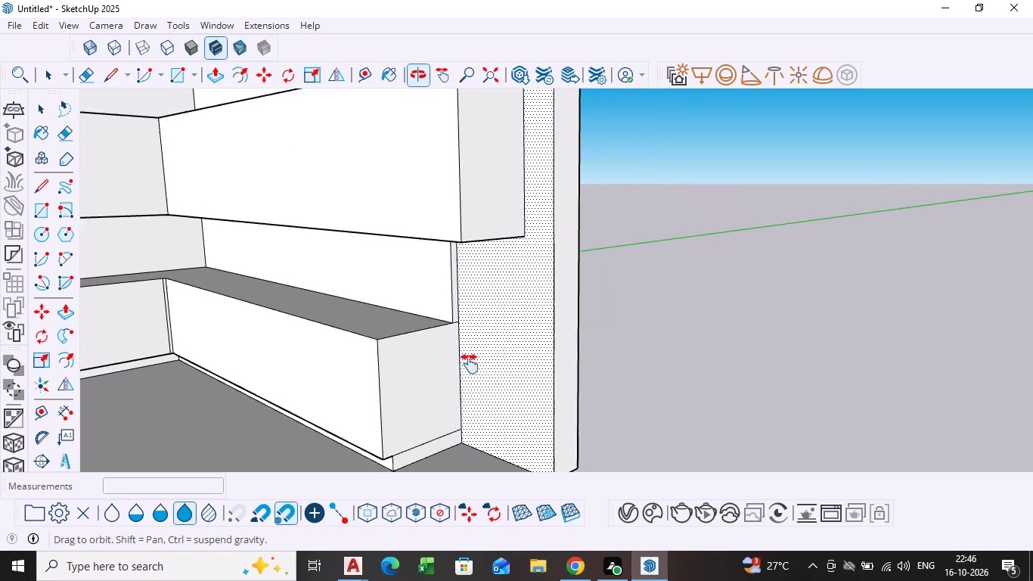
pyautogui.keyDown('shift'); pyautogui.moveTo(470, 364); pyautogui.dragTo(465, 389, button='middle'); pyautogui.keyUp('shift')
pyautogui.doubleClick(492, 228)
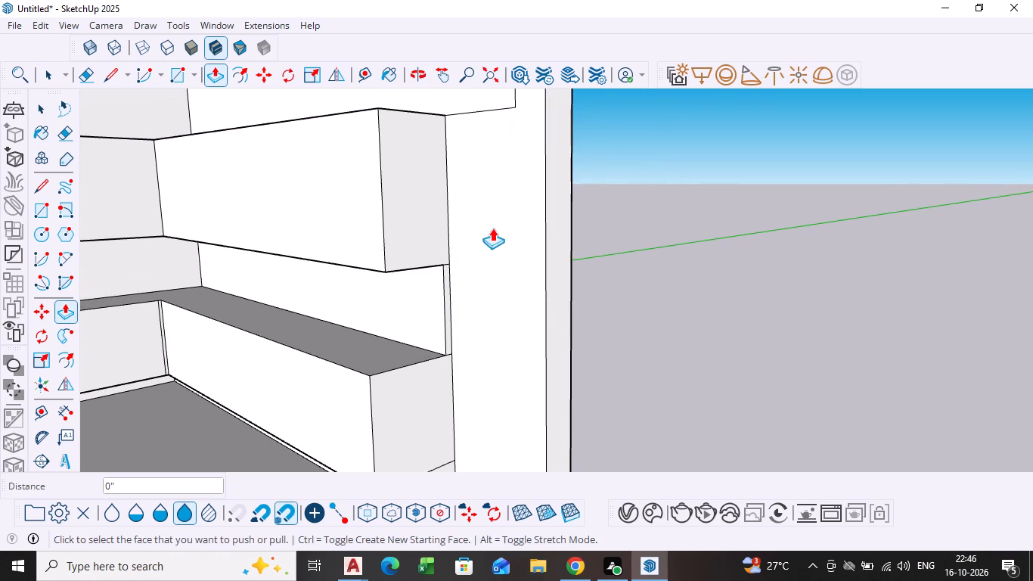
pyautogui.press('space')
# Draw a floor line about 13' 4 7/8" long from the shortened base cabinet's toe kick corner to the opposite floor outline.
pyautogui.scroll(-4, 555, 325)
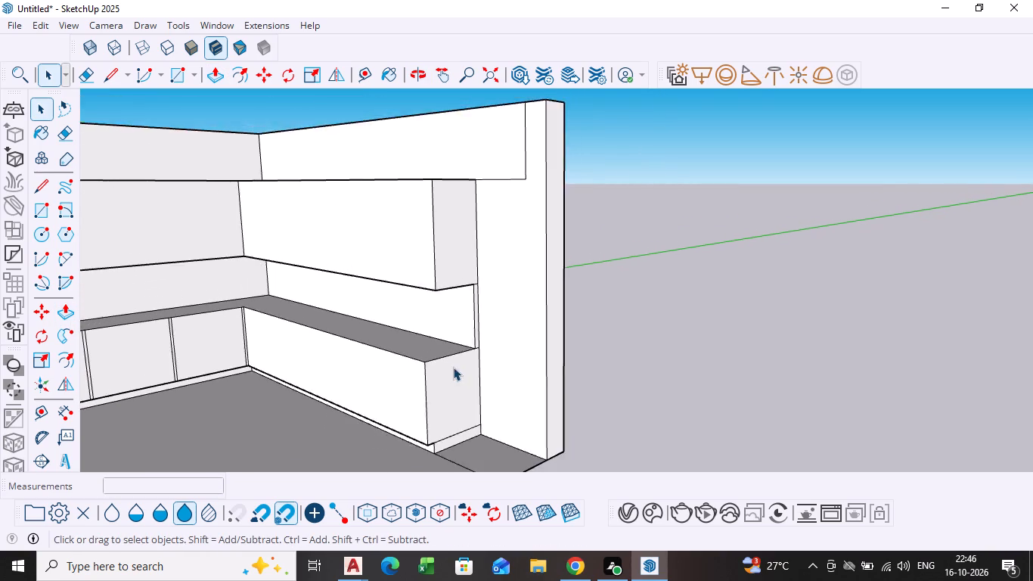
pyautogui.scroll(-9, 444, 359)
pyautogui.scroll(-3, 241, 361)
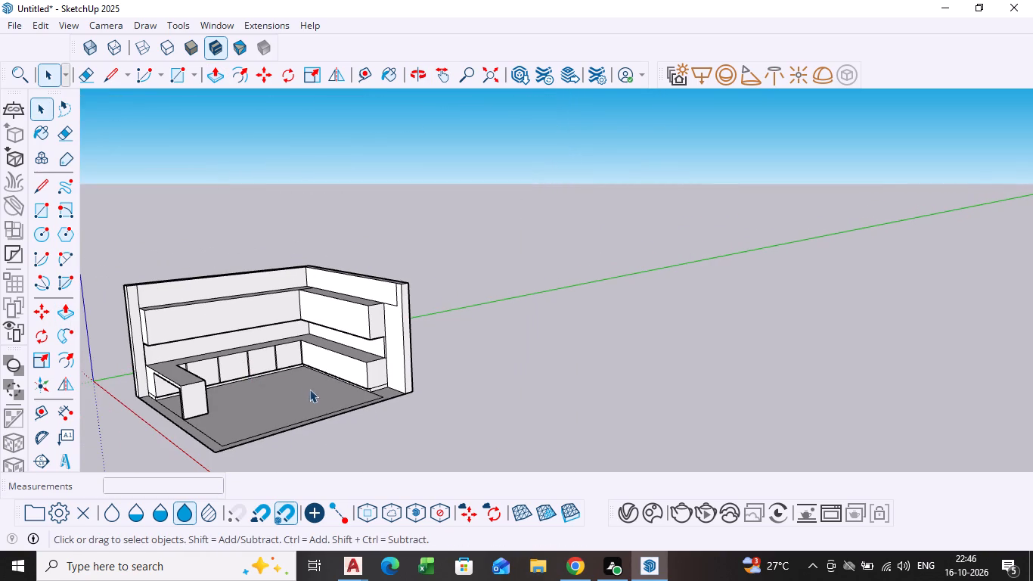
pyautogui.scroll(3, 310, 398)
pyautogui.moveTo(333, 411); pyautogui.dragTo(484, 420, button='middle')
pyautogui.scroll(2, 436, 427)
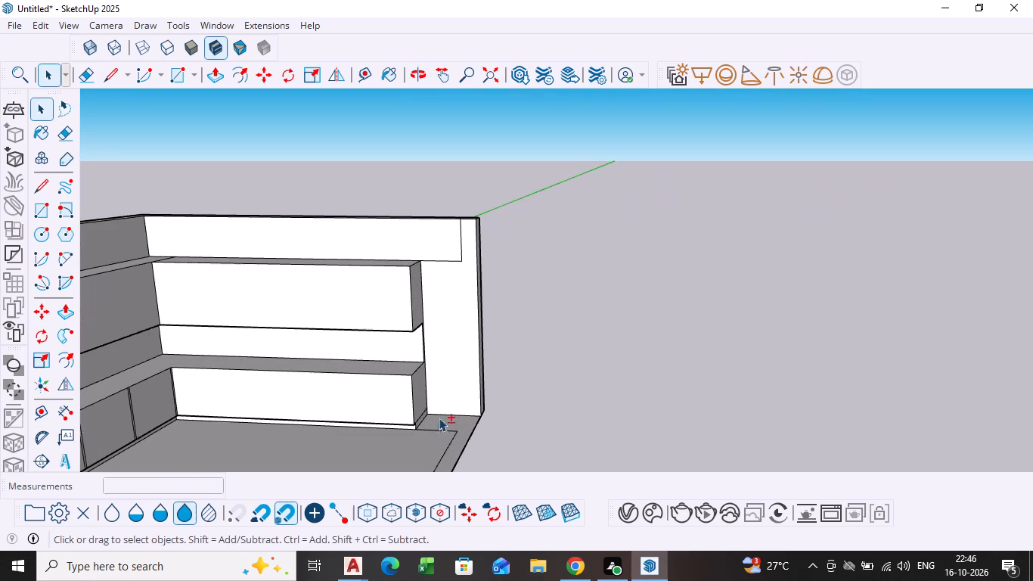
pyautogui.keyDown('shift'); pyautogui.moveTo(442, 396); pyautogui.dragTo(443, 267, button='middle'); pyautogui.keyUp('shift')
pyautogui.moveTo(414, 344); pyautogui.dragTo(470, 398, button='middle')
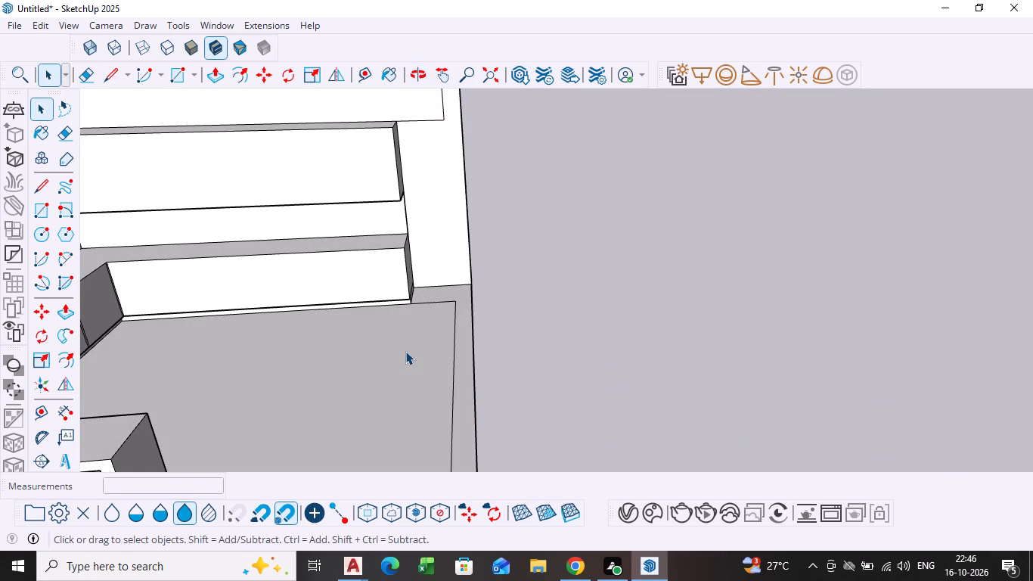
pyautogui.press('l')
pyautogui.click(417, 306)
pyautogui.scroll(-4, 404, 353)
pyautogui.keyDown('shift'); pyautogui.moveTo(406, 352); pyautogui.dragTo(415, 313, button='middle'); pyautogui.keyUp('shift')
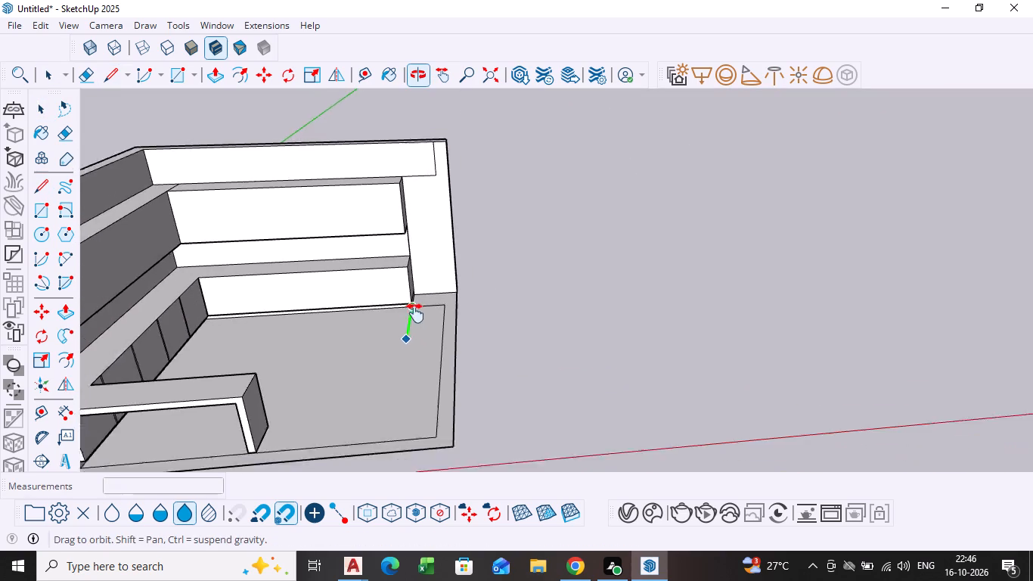
pyautogui.keyDown('shift'); pyautogui.moveTo(415, 313); pyautogui.dragTo(419, 258, button='middle'); pyautogui.keyUp('shift')
pyautogui.moveTo(417, 319); pyautogui.dragTo(417, 386, button='middle')
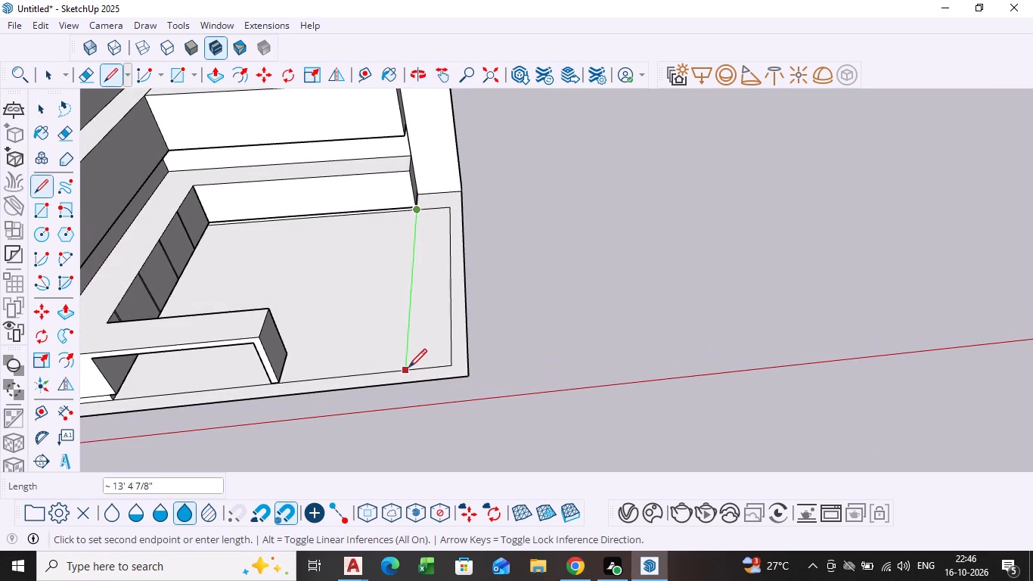
pyautogui.click(408, 369)
pyautogui.press('space')
# Delete the three old floor outline segments lying outside the new floor line.
pyautogui.click(451, 332)
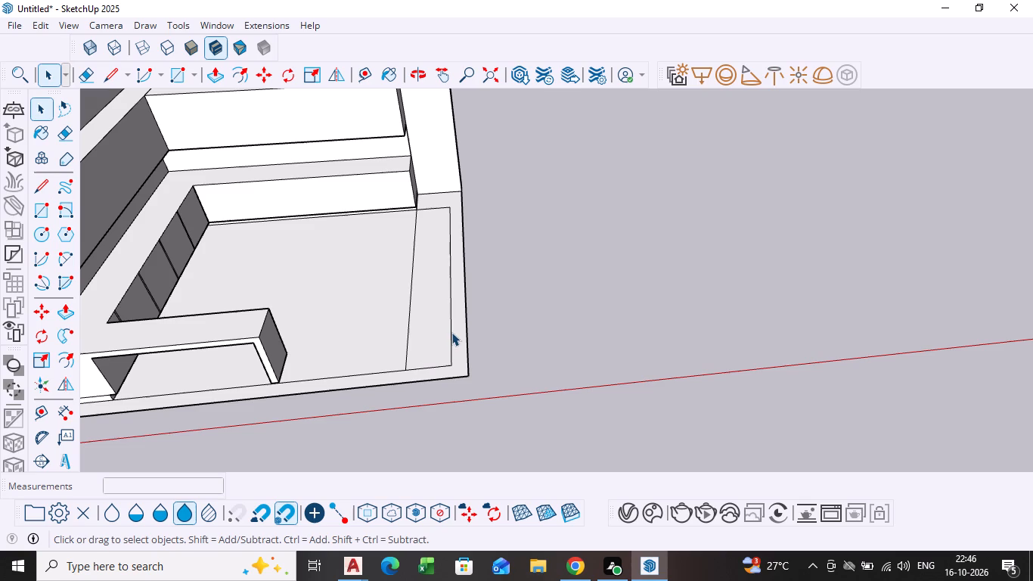
pyautogui.press('Delete')
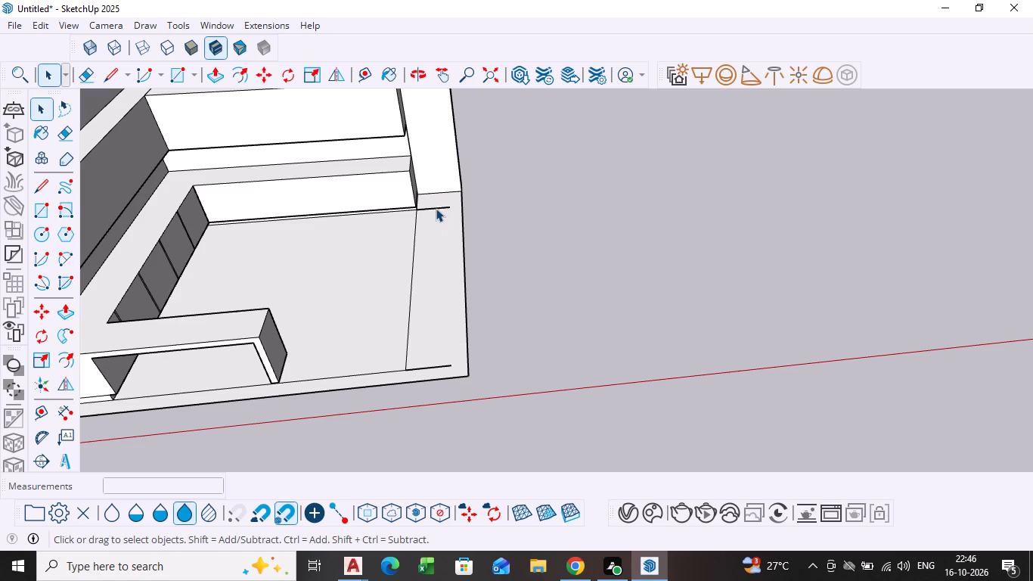
pyautogui.click(436, 210)
pyautogui.press('Delete')
pyautogui.click(433, 368)
pyautogui.press('Delete')
# Examine the shortened cabinet run, the floor outline and the whole kitchen from several angles.
pyautogui.scroll(-2, 448, 377)
pyautogui.moveTo(433, 381); pyautogui.dragTo(256, 358, button='middle')
pyautogui.scroll(-2, 569, 286)
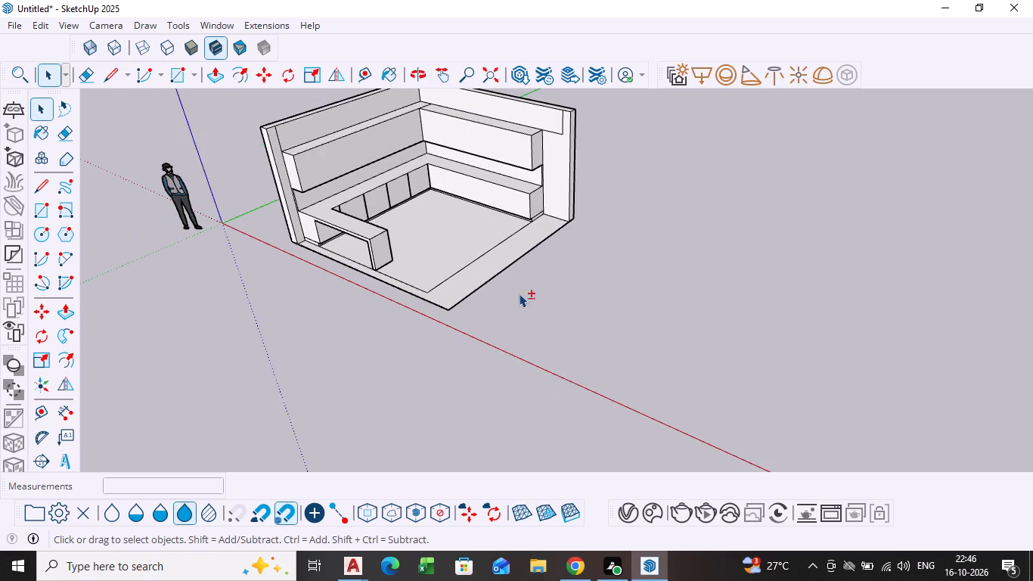
pyautogui.keyDown('shift'); pyautogui.scroll(-1, 519, 294); pyautogui.keyUp('shift')
pyautogui.keyDown('shift'); pyautogui.moveTo(518, 296); pyautogui.dragTo(426, 374, button='middle'); pyautogui.keyUp('shift')
pyautogui.moveTo(424, 352); pyautogui.dragTo(381, 285, button='middle')
pyautogui.scroll(3, 413, 294)
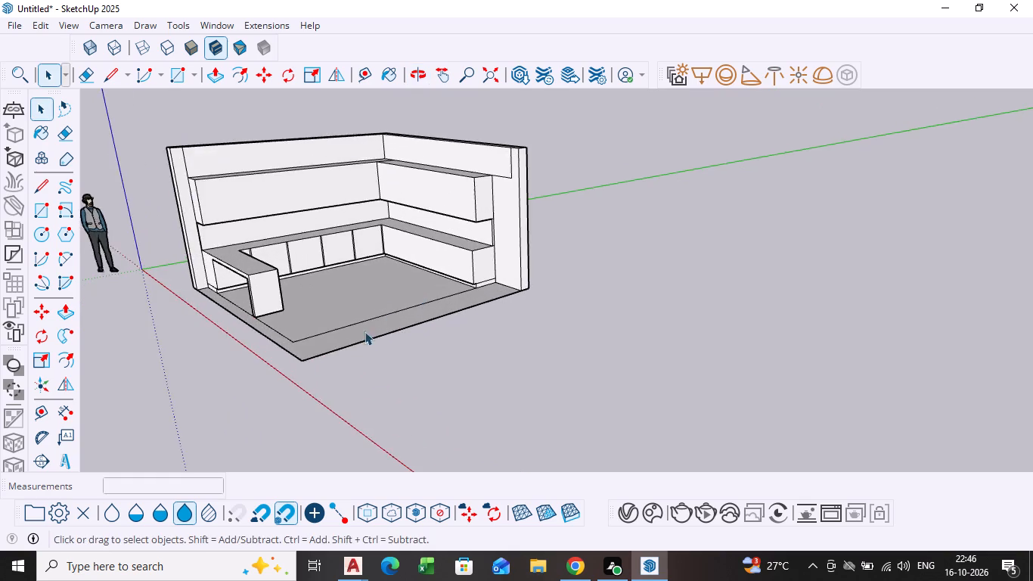
pyautogui.moveTo(358, 338); pyautogui.dragTo(546, 358, button='middle')
pyautogui.scroll(-1, 466, 371)
pyautogui.scroll(4, 433, 334)
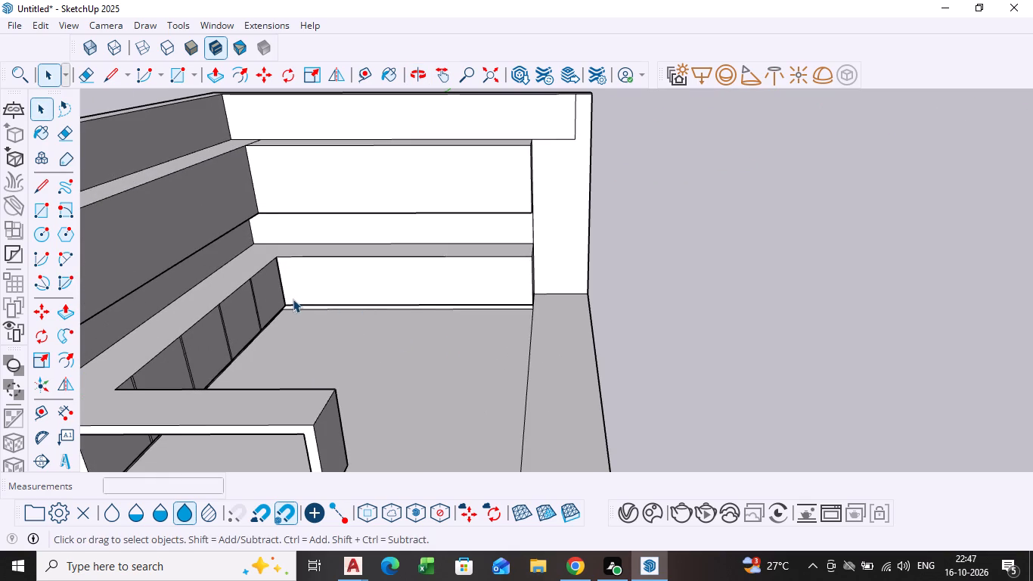
# Copy the inner corner edge of the shortened base cabinet's front about 2' 7" along the front as a vertical divider line.
pyautogui.scroll(2, 293, 299)
pyautogui.moveTo(307, 293); pyautogui.dragTo(333, 275, button='middle')
pyautogui.scroll(4, 300, 304)
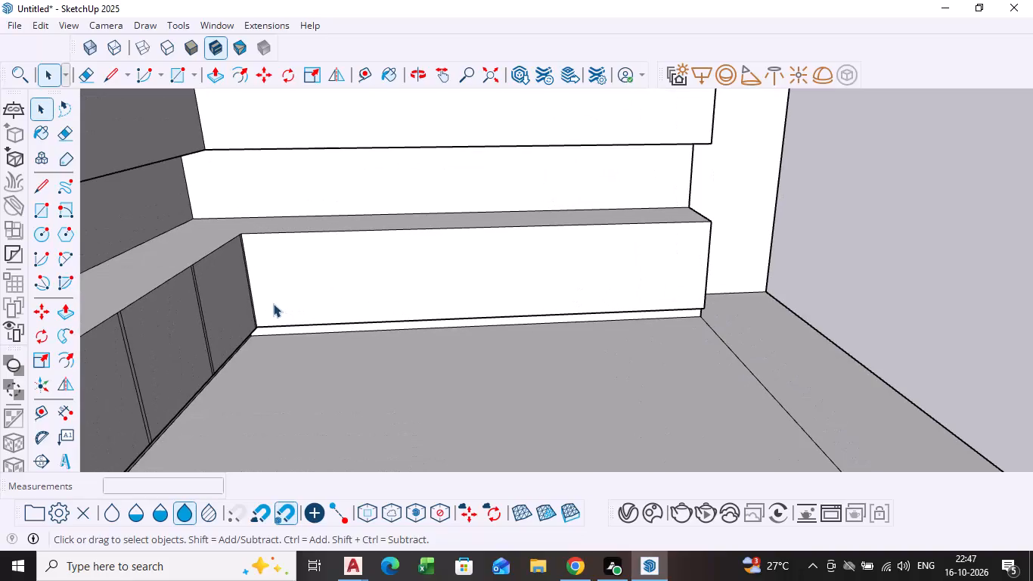
pyautogui.scroll(8, 252, 299)
pyautogui.moveTo(262, 297); pyautogui.dragTo(200, 315, button='middle')
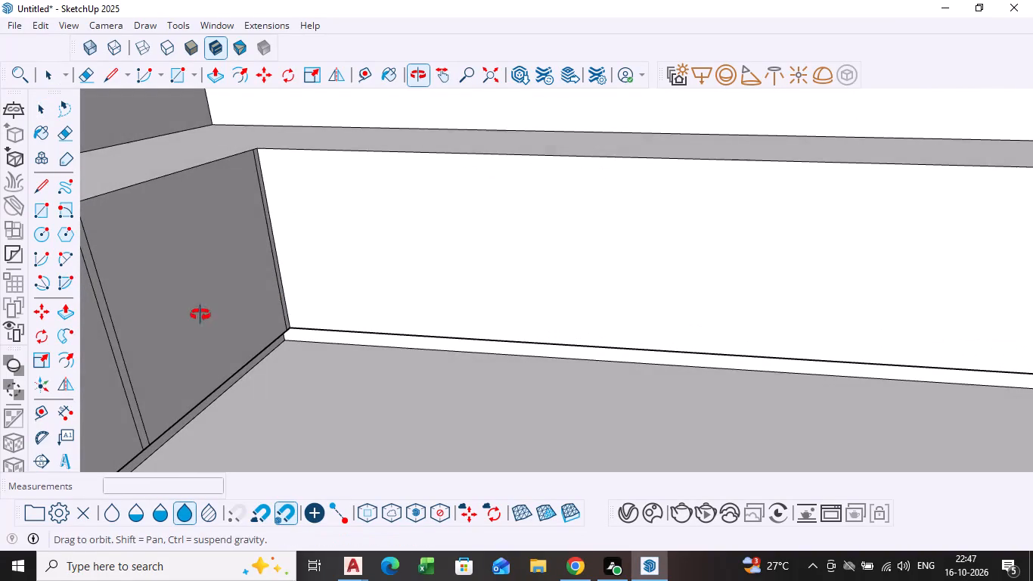
pyautogui.moveTo(200, 315); pyautogui.dragTo(198, 315, button='middle')
pyautogui.scroll(4, 318, 309)
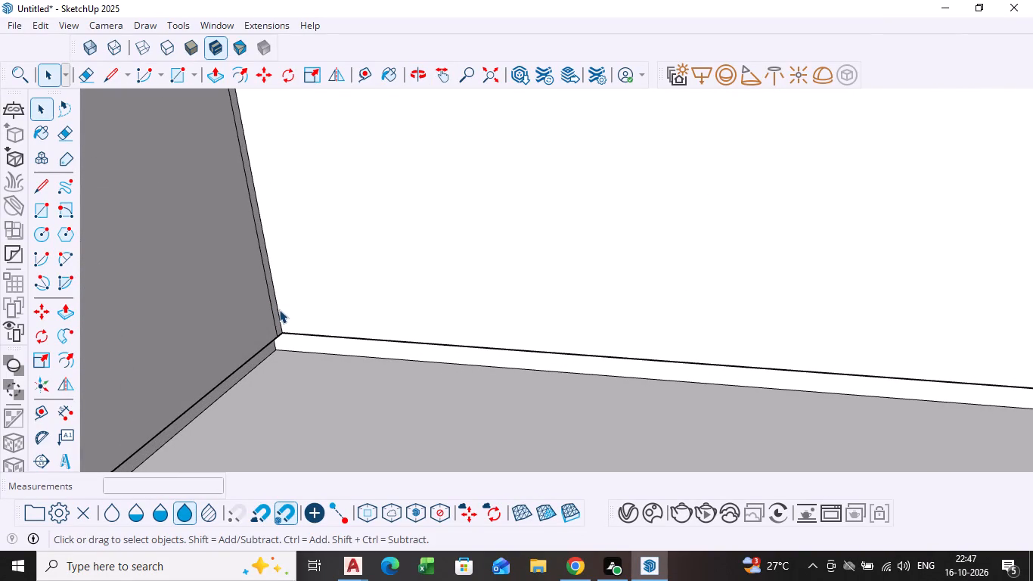
pyautogui.click(279, 309)
pyautogui.press('m')
pyautogui.click(279, 309)
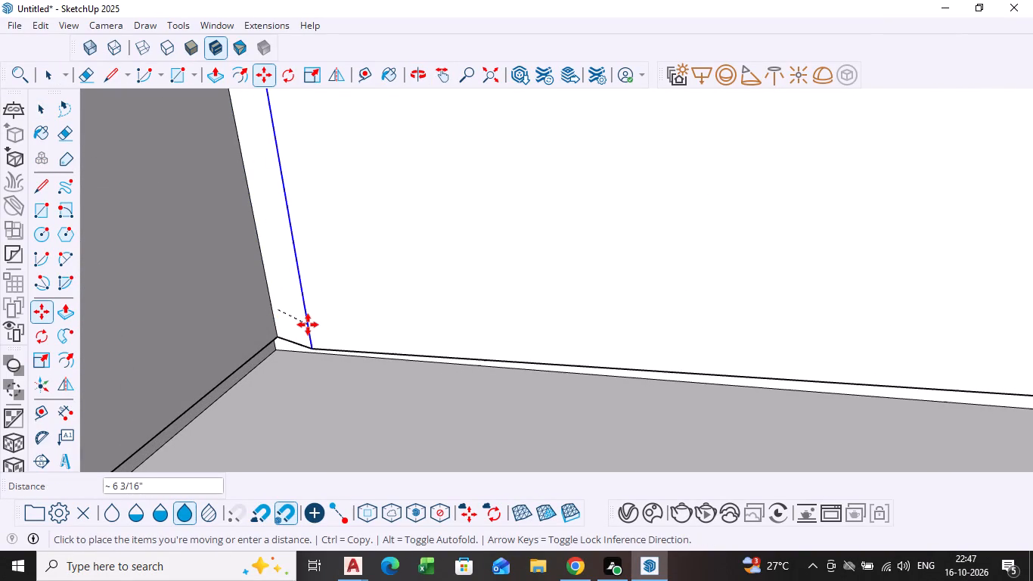
pyautogui.scroll(-8, 344, 318)
pyautogui.moveTo(383, 323); pyautogui.dragTo(255, 323, button='middle')
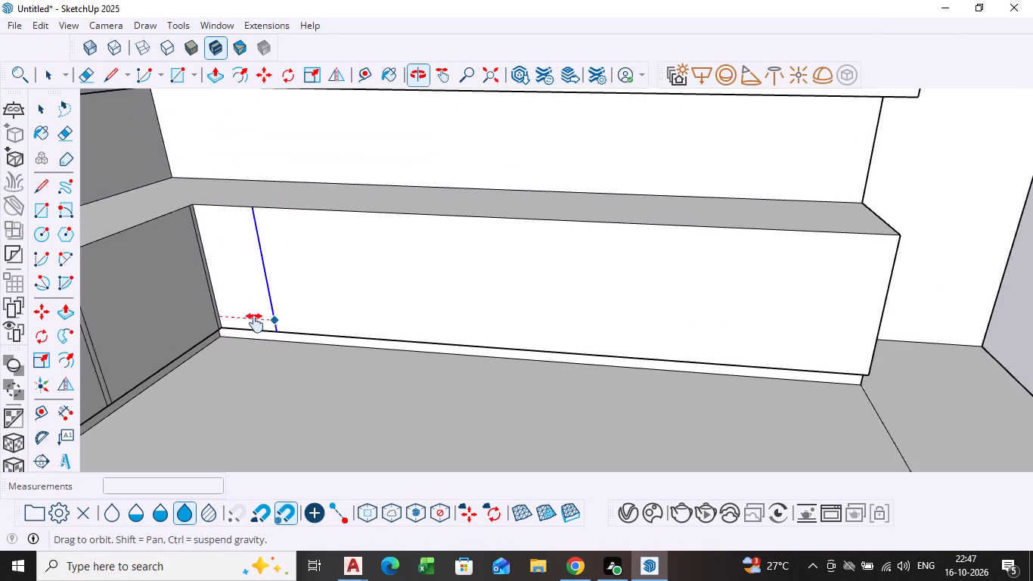
pyautogui.moveTo(255, 323); pyautogui.dragTo(250, 323, button='middle')
pyautogui.scroll(-3, 553, 353)
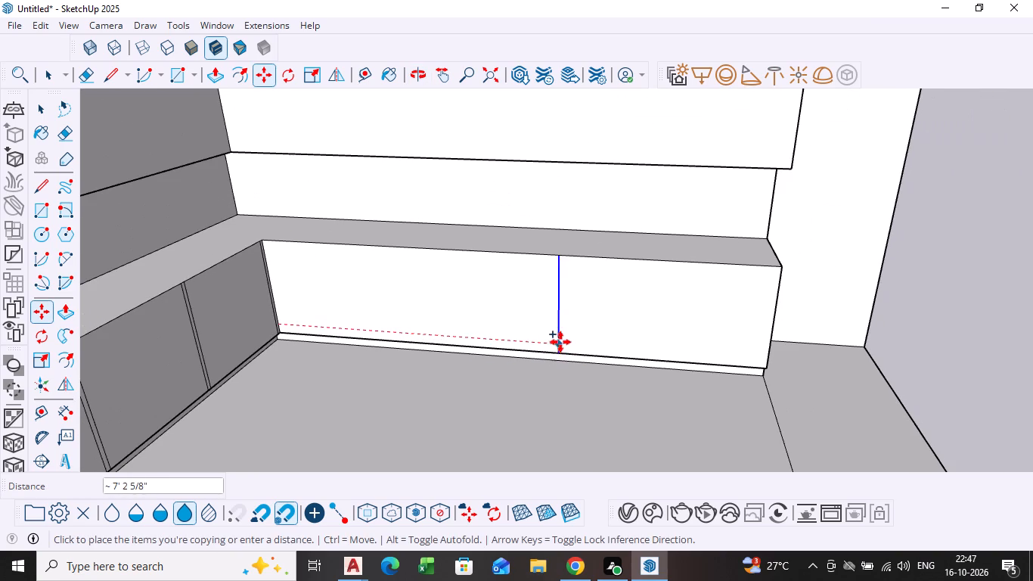
pyautogui.keyDown('shift'); pyautogui.moveTo(571, 350); pyautogui.dragTo(438, 340, button='middle'); pyautogui.keyUp('shift')
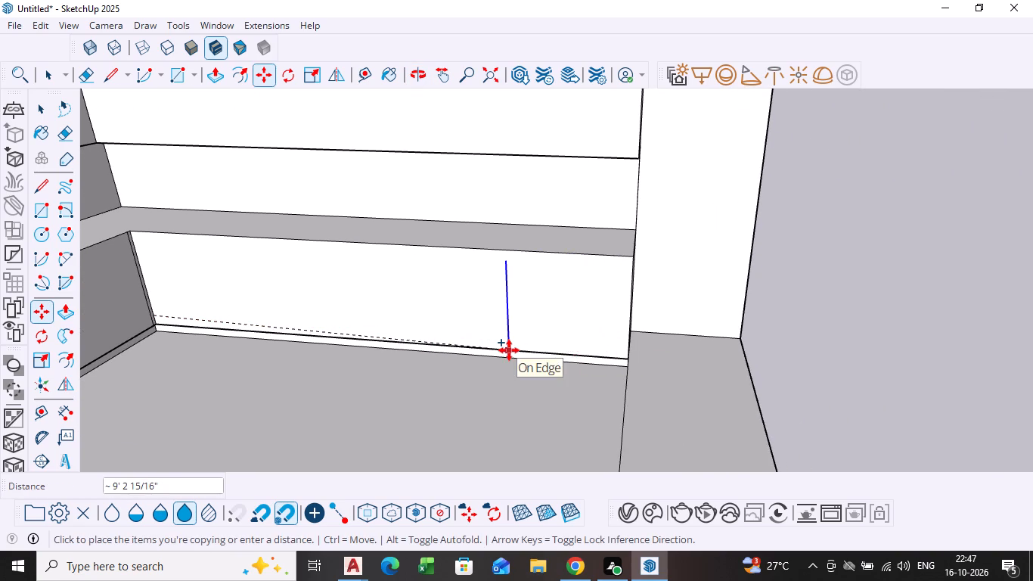
pyautogui.moveTo(189, 300); pyautogui.dragTo(257, 250, button='middle')
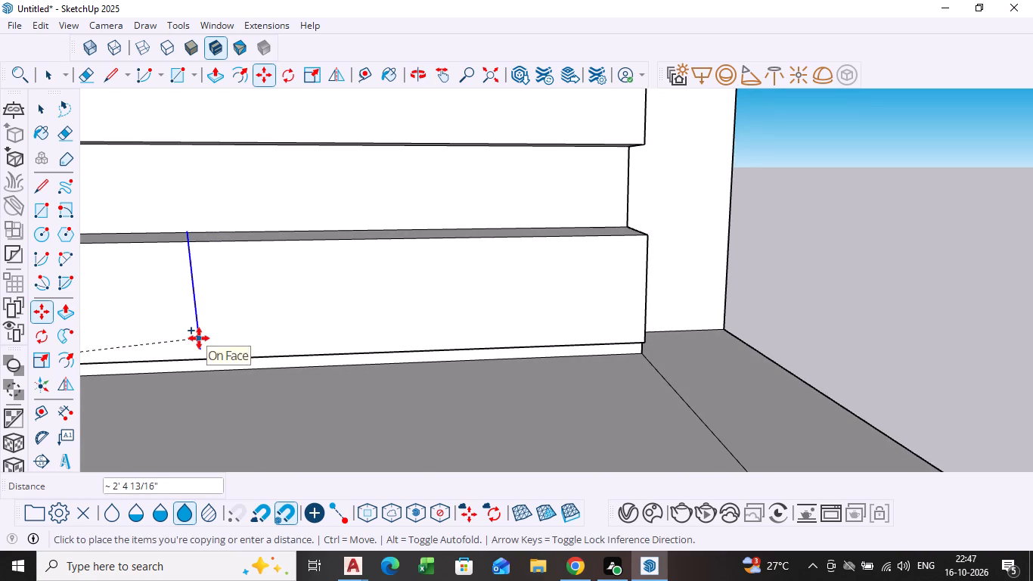
pyautogui.scroll(-3, 206, 340)
pyautogui.keyDown('shift'); pyautogui.moveTo(212, 340); pyautogui.dragTo(326, 330, button='middle'); pyautogui.keyUp('shift')
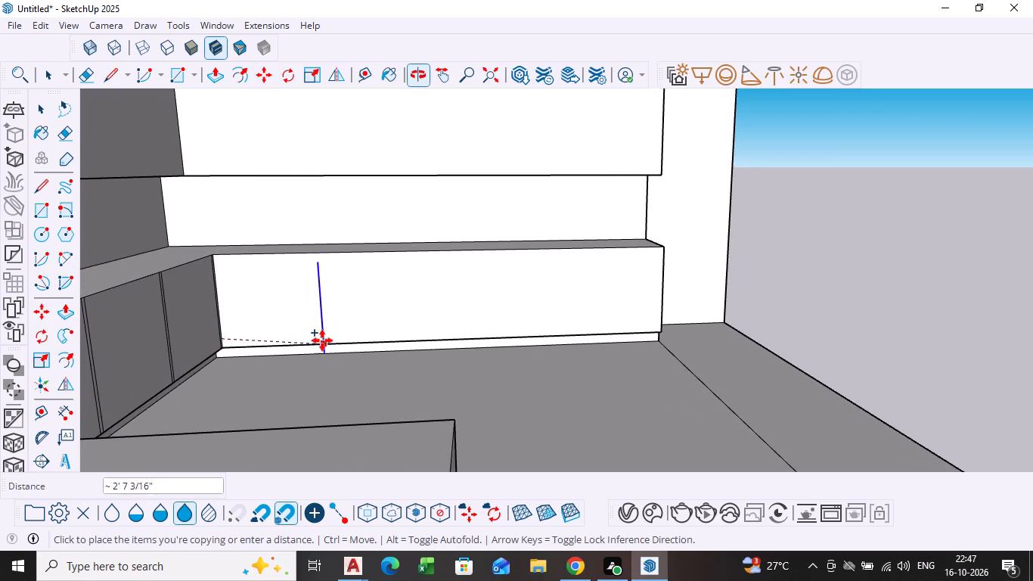
pyautogui.scroll(5, 320, 340)
pyautogui.click(318, 331)
pyautogui.press('space')
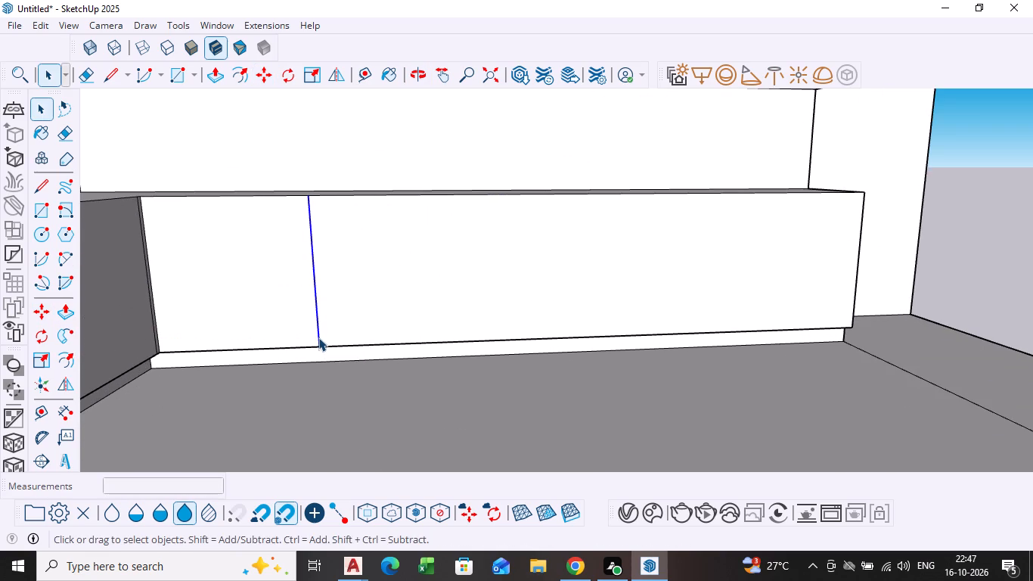
# Copy the vertical divider line a short distance toward the cabinet's free end to form a narrow double line.
pyautogui.press('m')
pyautogui.scroll(4, 314, 347)
pyautogui.click(321, 347)
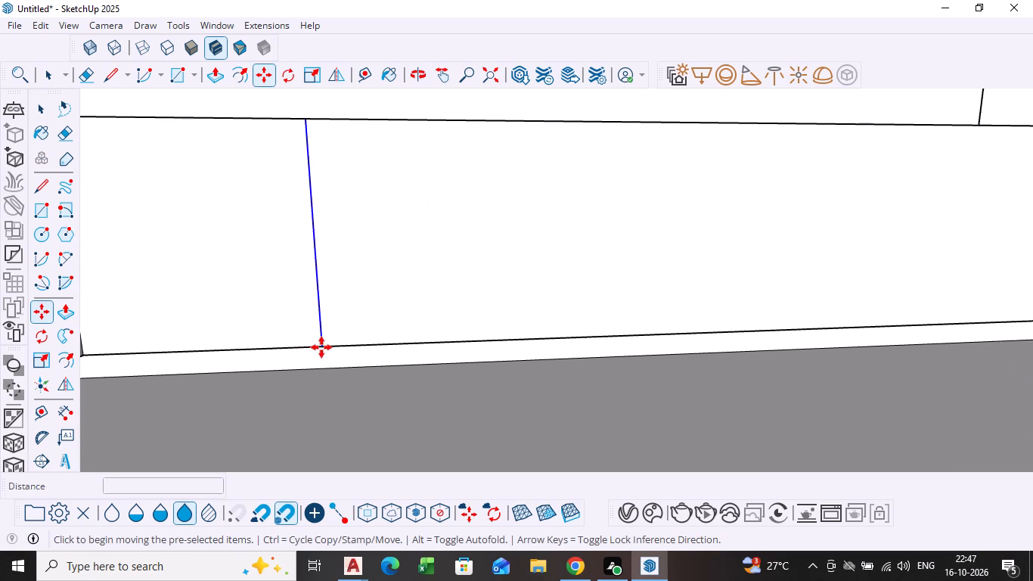
pyautogui.click(335, 350)
pyautogui.scroll(-5, 340, 356)
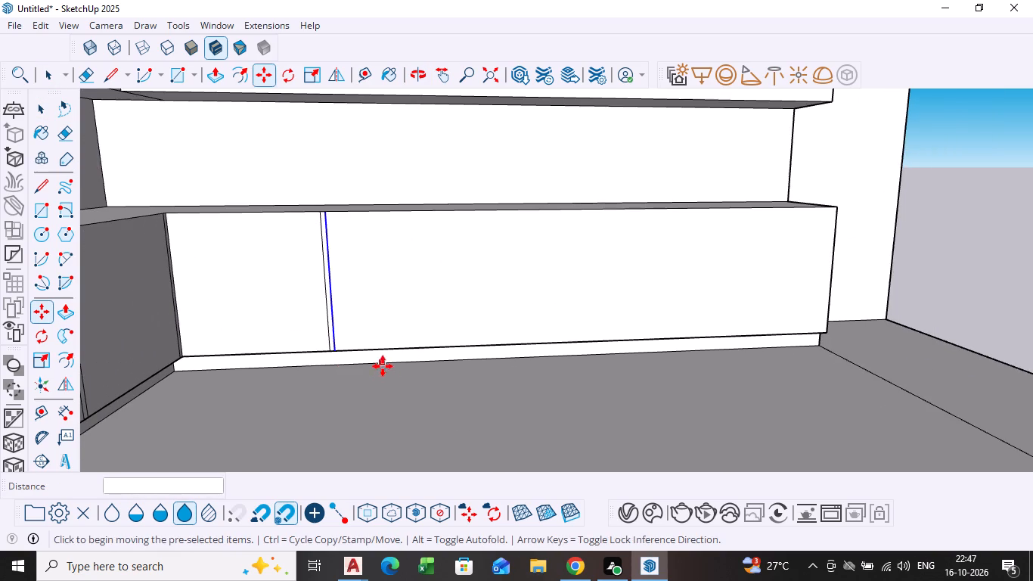
pyautogui.scroll(4, 306, 343)
# Copy both divider lines about 9' 5 5/8" to the cabinet front's free end, dividing the distance into 3 equally spaced copies.
pyautogui.press('space')
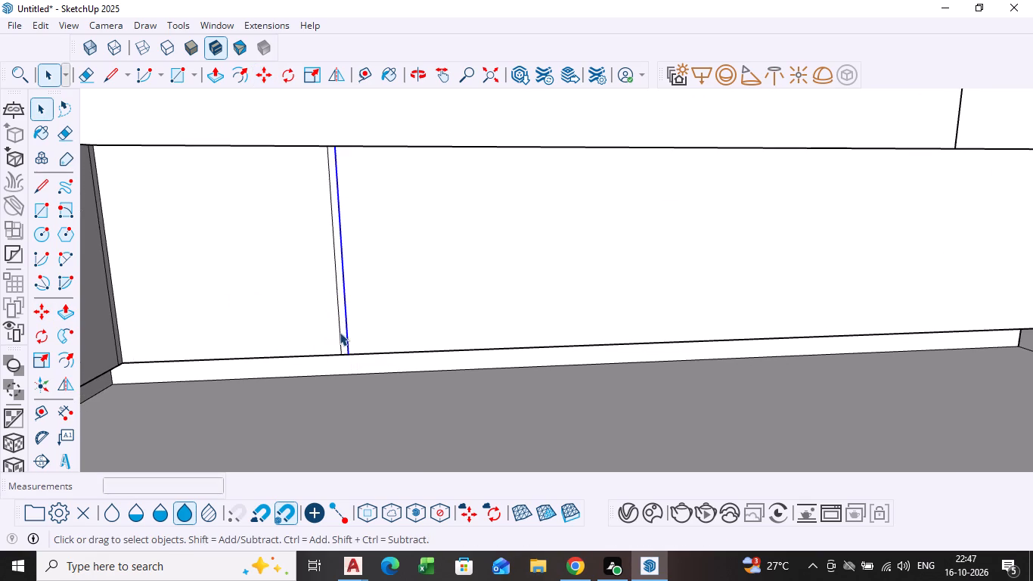
pyautogui.click(339, 334)
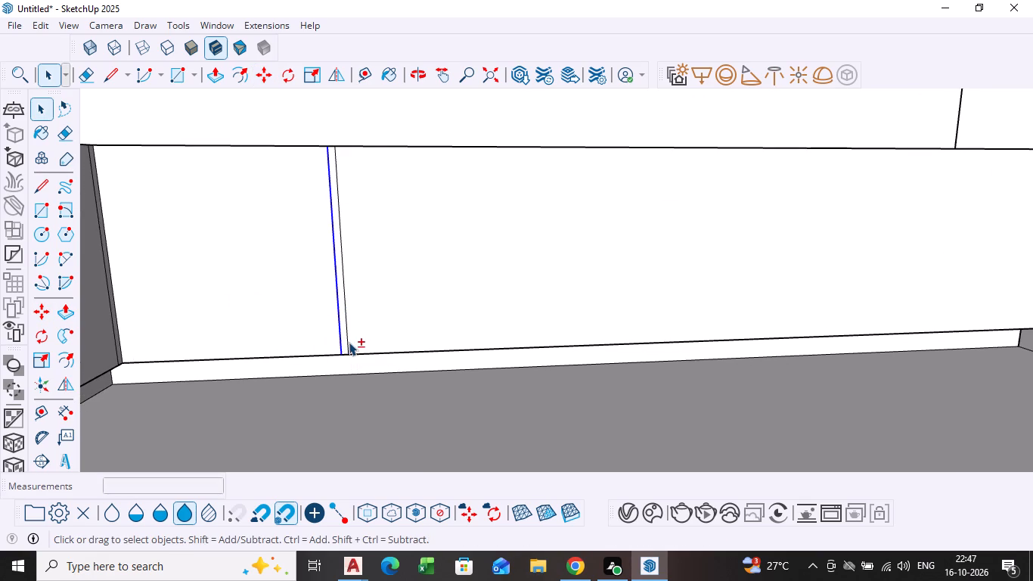
pyautogui.keyDown('shift'); pyautogui.click(349, 342); pyautogui.keyUp('shift')
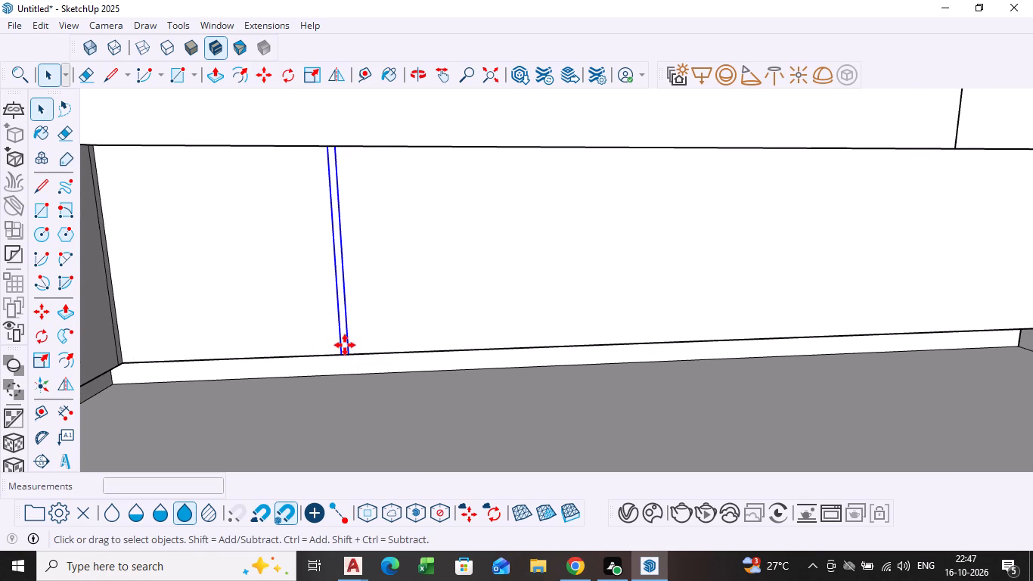
pyautogui.press('m')
pyautogui.click(346, 351)
pyautogui.scroll(-5, 419, 366)
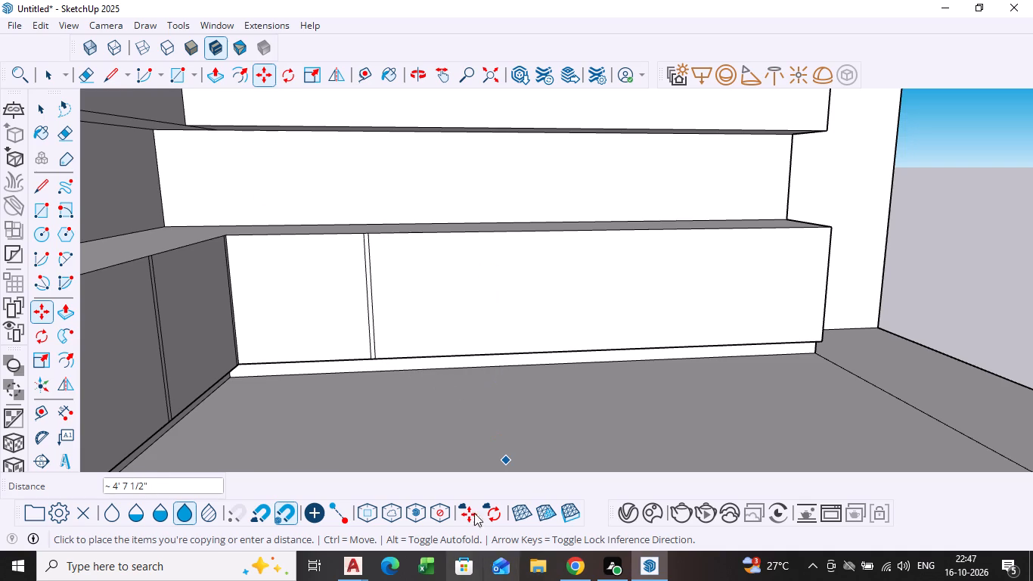
pyautogui.scroll(-3, 460, 376)
pyautogui.keyDown('shift'); pyautogui.moveTo(472, 369); pyautogui.dragTo(214, 364, button='middle'); pyautogui.keyUp('shift')
pyautogui.scroll(7, 429, 338)
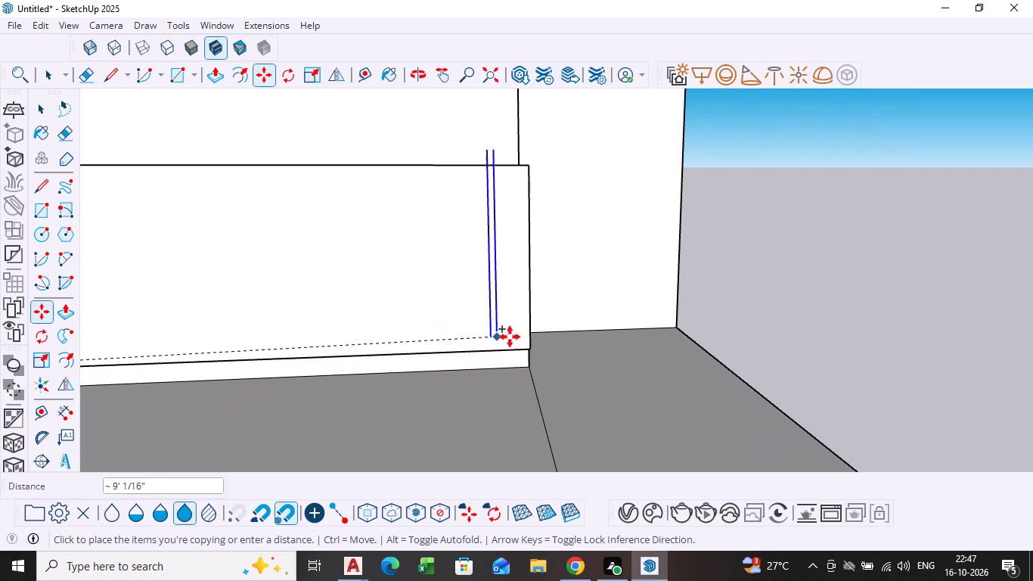
pyautogui.click(529, 346)
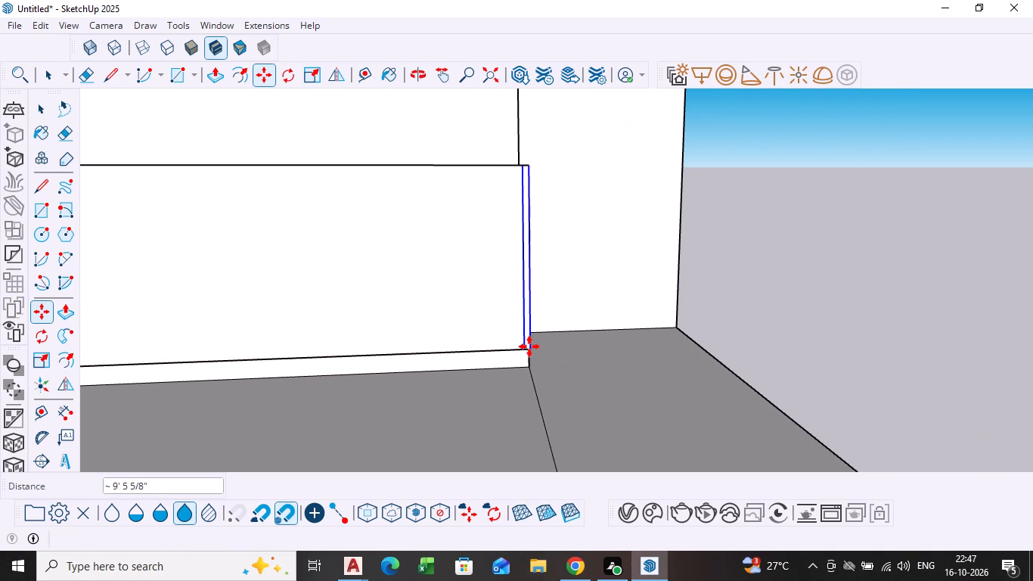
pyautogui.write('/3')
pyautogui.press('Return')
# Examine the divider spacing along the shortened base cabinet front and at its free end.
pyautogui.scroll(-13, 227, 345)
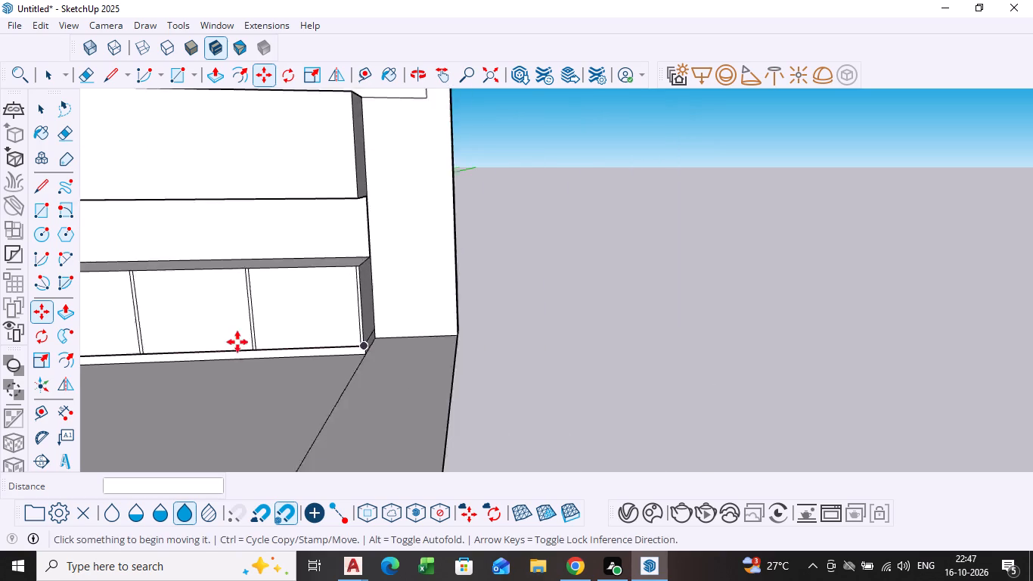
pyautogui.scroll(-2, 237, 342)
pyautogui.keyDown('shift'); pyautogui.moveTo(217, 345); pyautogui.dragTo(337, 344, button='middle'); pyautogui.keyUp('shift')
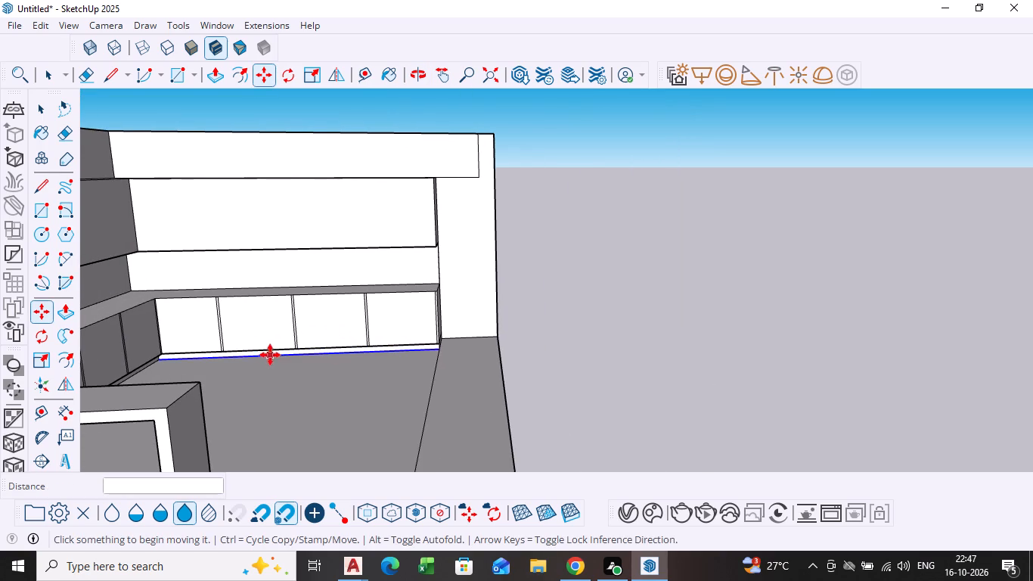
pyautogui.scroll(4, 268, 353)
pyautogui.press('space')
pyautogui.scroll(2, 228, 350)
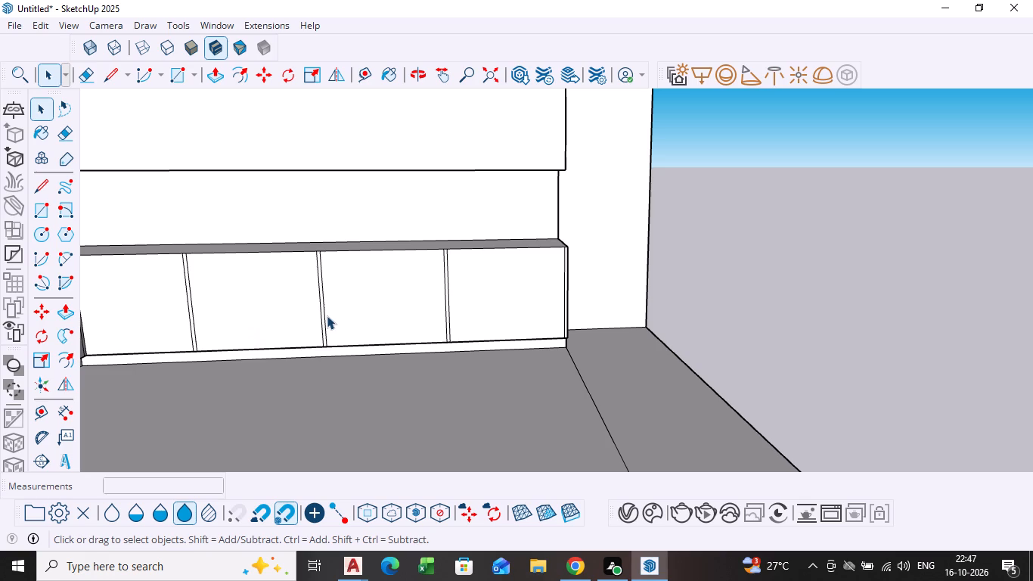
pyautogui.scroll(3, 327, 314)
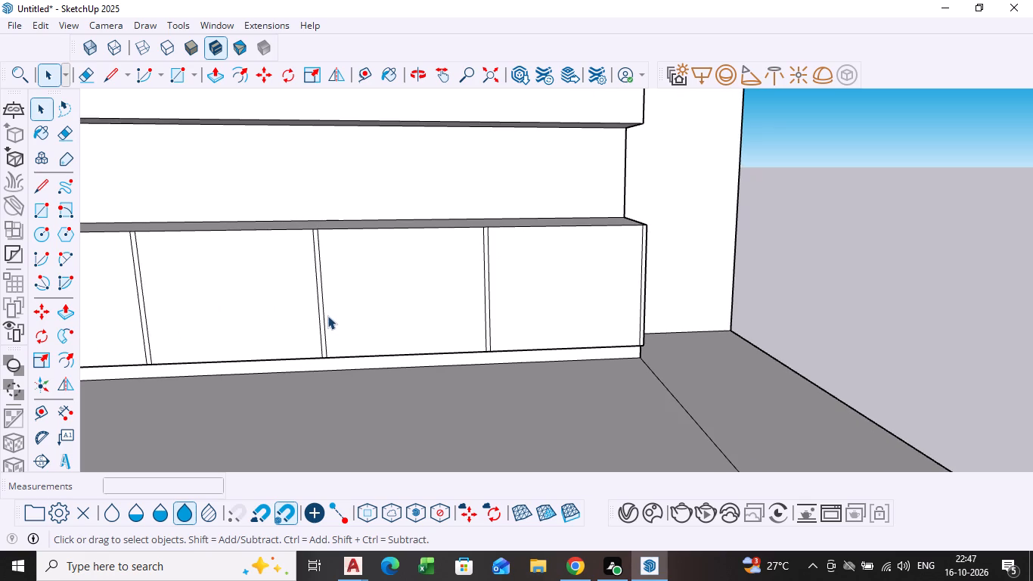
pyautogui.scroll(6, 664, 325)
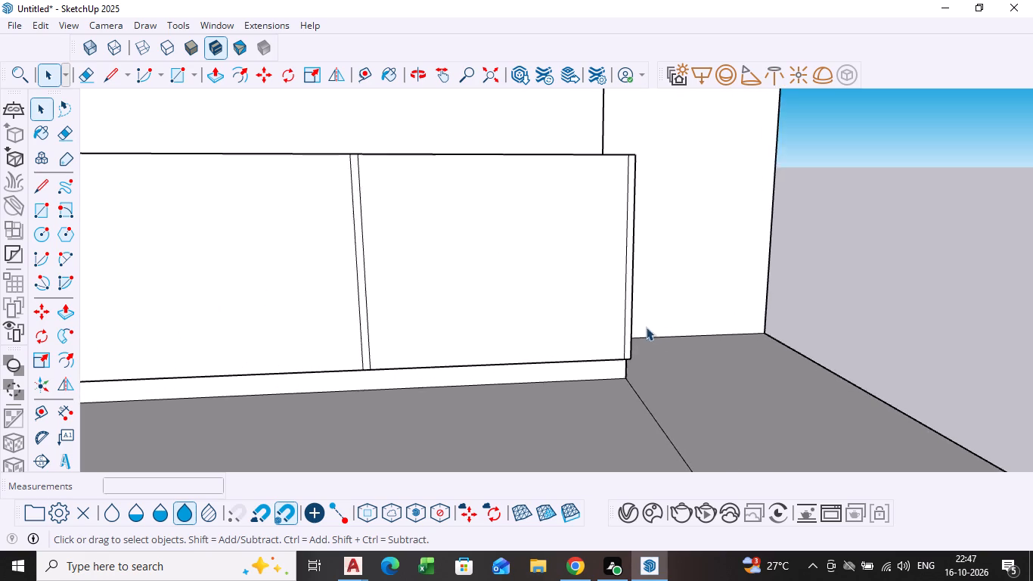
pyautogui.scroll(11, 646, 327)
pyautogui.scroll(-3, 295, 330)
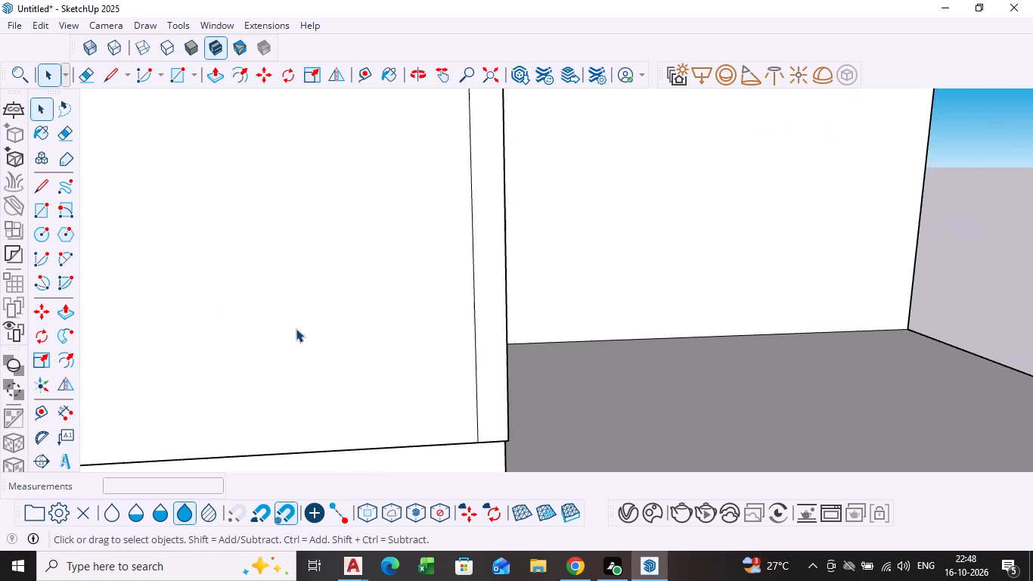
pyautogui.scroll(-12, 296, 328)
pyautogui.keyDown('shift'); pyautogui.scroll(-1, 179, 331); pyautogui.keyUp('shift')
pyautogui.keyDown('shift'); pyautogui.moveTo(181, 331); pyautogui.dragTo(734, 314, button='middle'); pyautogui.keyUp('shift')
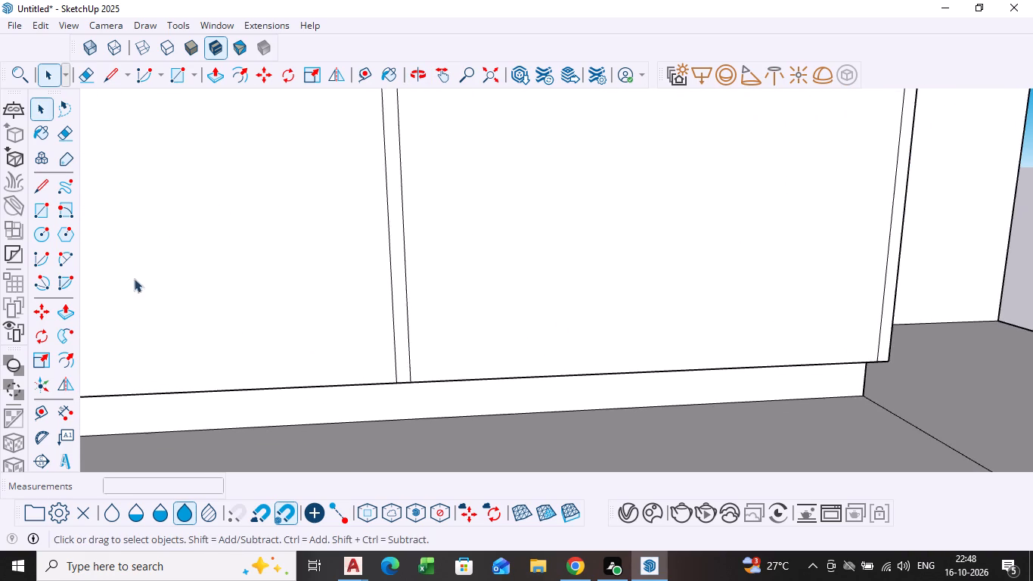
pyautogui.scroll(-17, 212, 281)
pyautogui.keyDown('shift'); pyautogui.moveTo(168, 302); pyautogui.dragTo(383, 335, button='middle'); pyautogui.keyUp('shift')
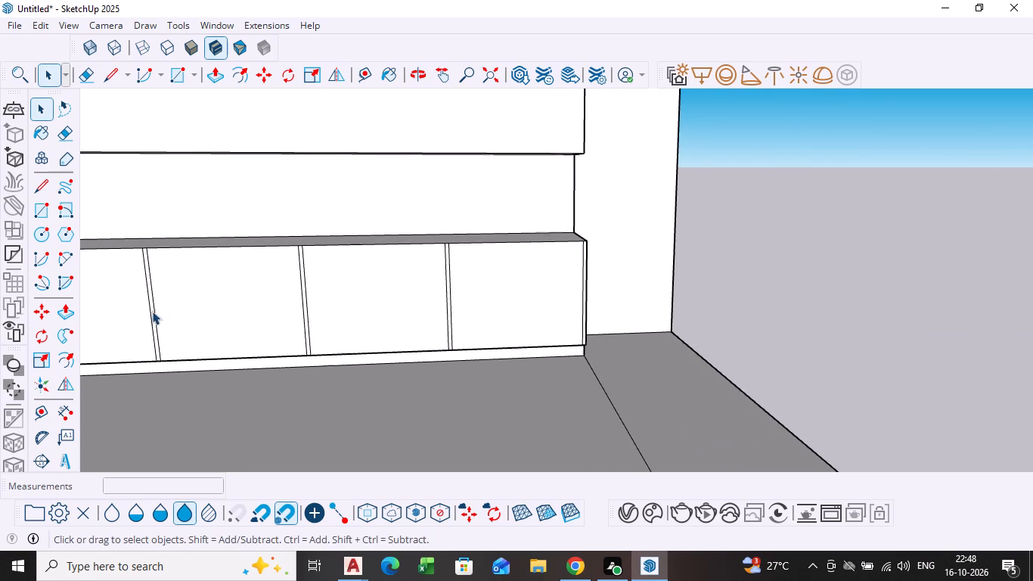
# Draw a horizontal line about 3' 7/8" long at mid-height across the second front panel from the inner corner.
pyautogui.press('l')
pyautogui.scroll(4, 152, 310)
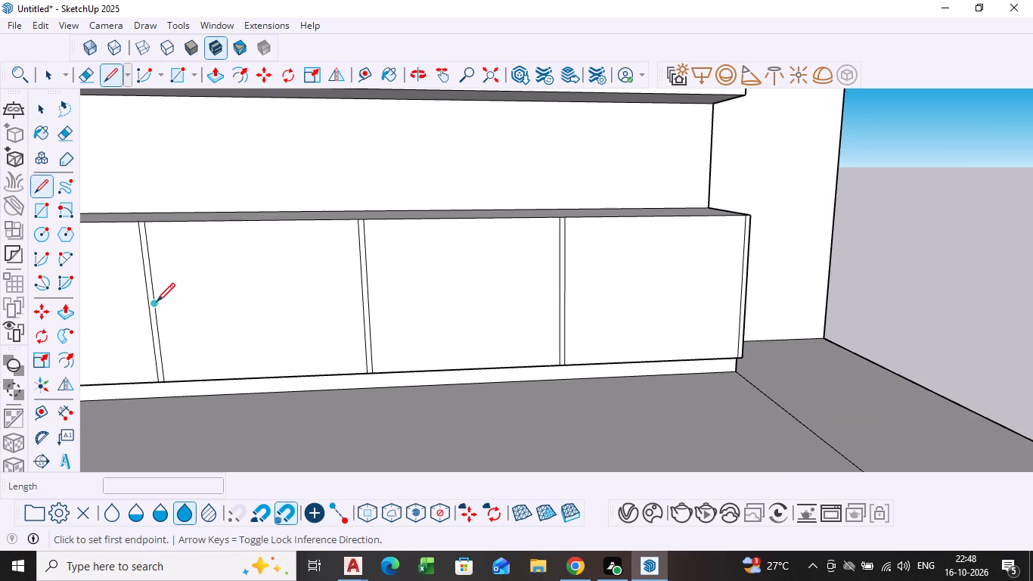
pyautogui.click(157, 305)
pyautogui.click(362, 292)
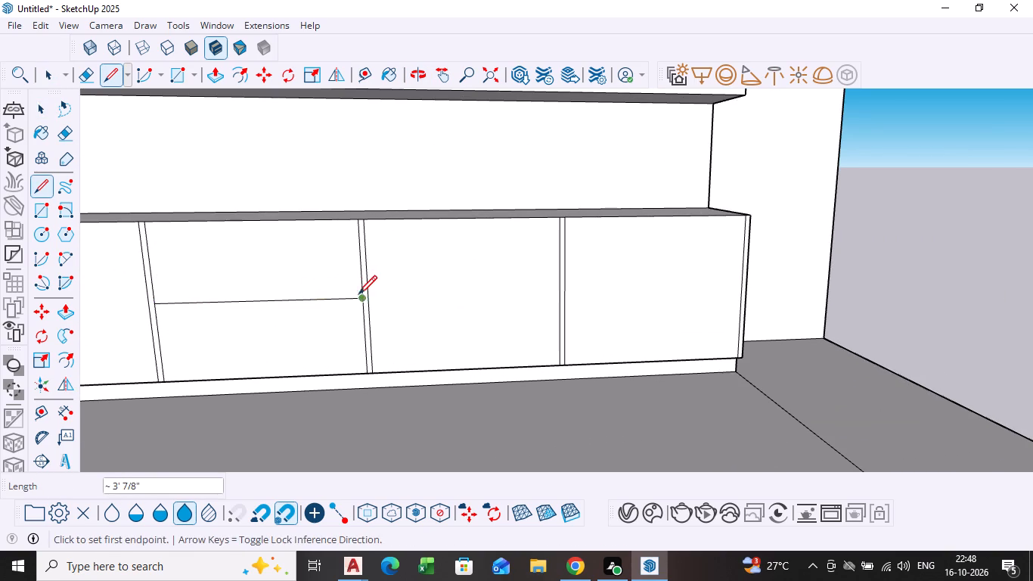
pyautogui.press('space')
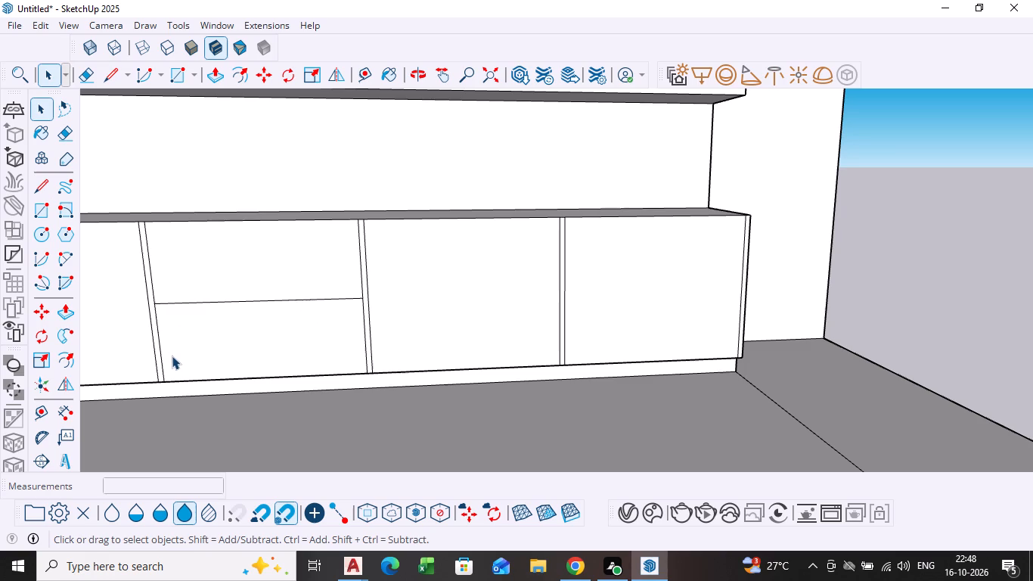
# Draw two more horizontal lines about 3' 7/8" long across that panel, at the middle of its upper and lower halves.
pyautogui.press('l')
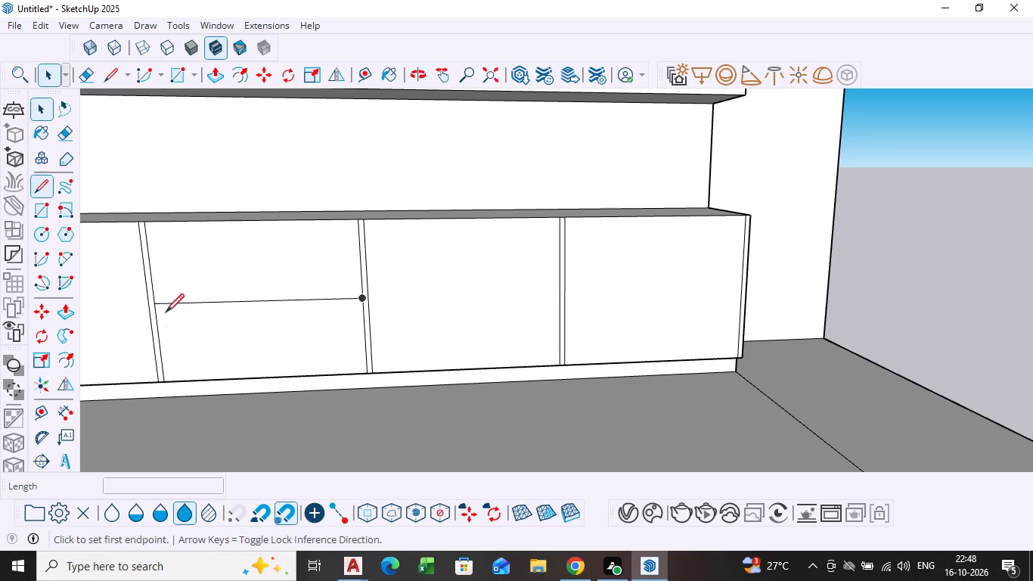
pyautogui.press('Return')
pyautogui.scroll(3, 153, 300)
pyautogui.click(153, 251)
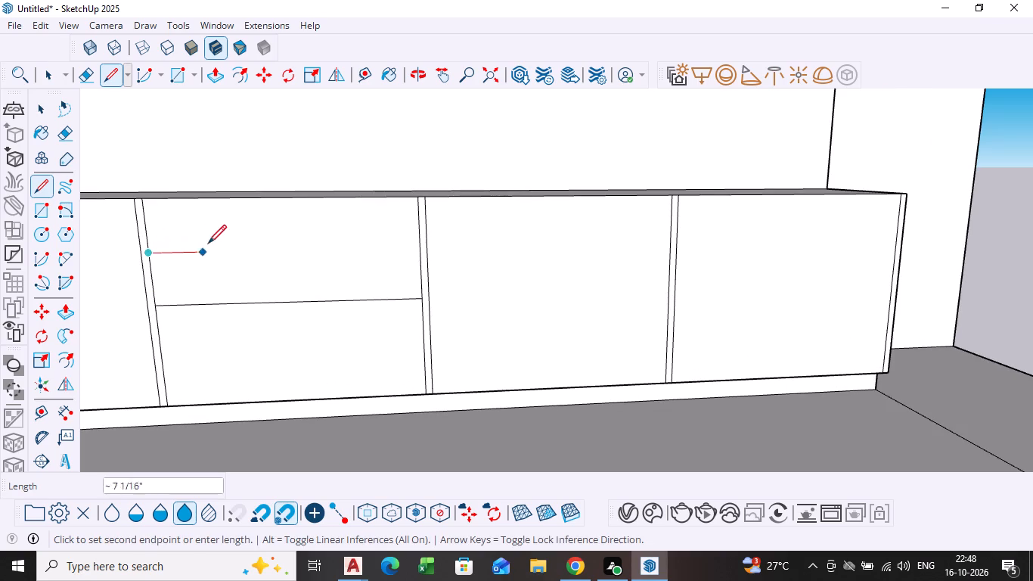
pyautogui.click(414, 241)
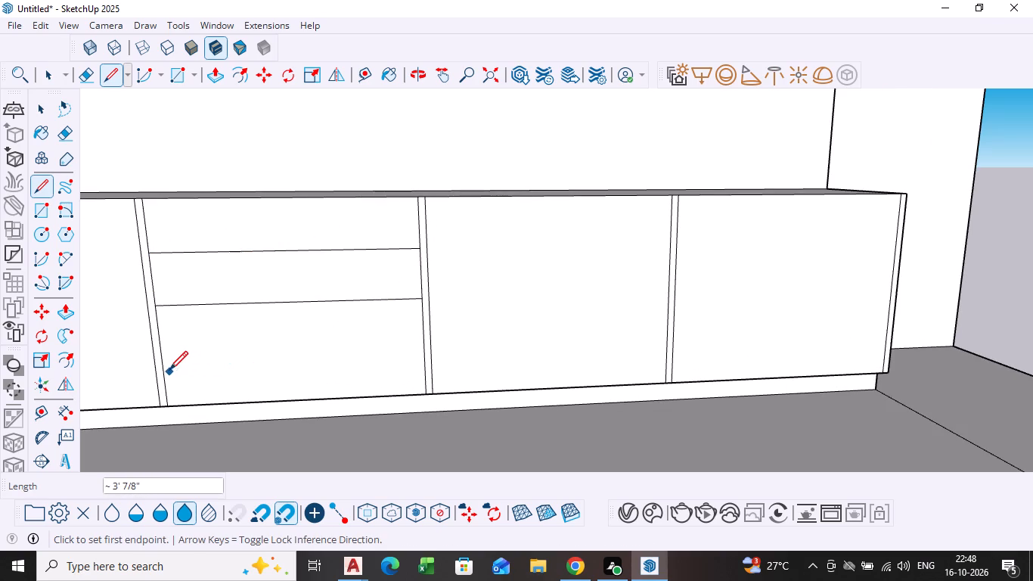
pyautogui.click(163, 359)
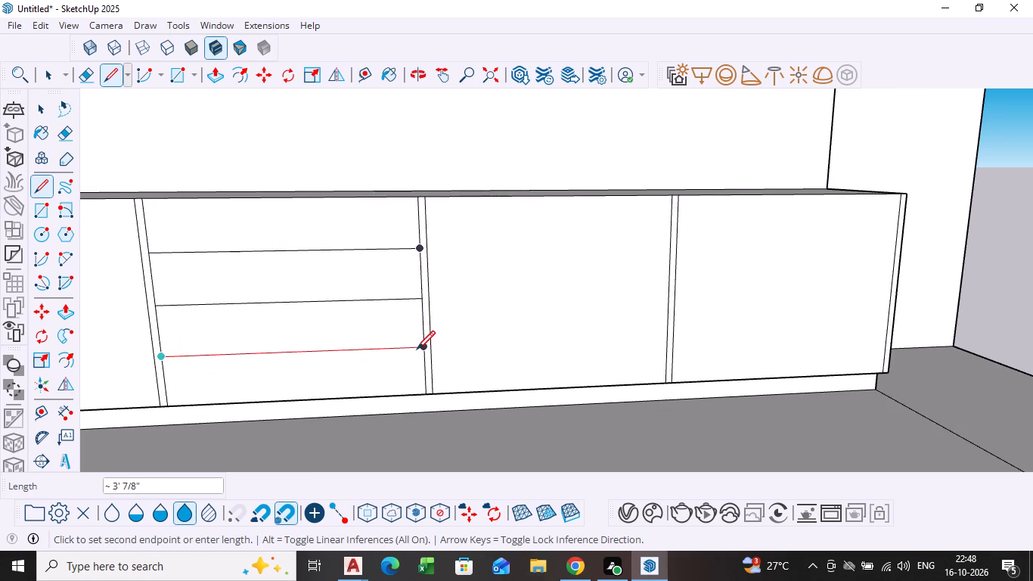
pyautogui.click(418, 349)
pyautogui.press('space')
# Delete the middle horizontal line of the second front panel.
pyautogui.scroll(2, 143, 331)
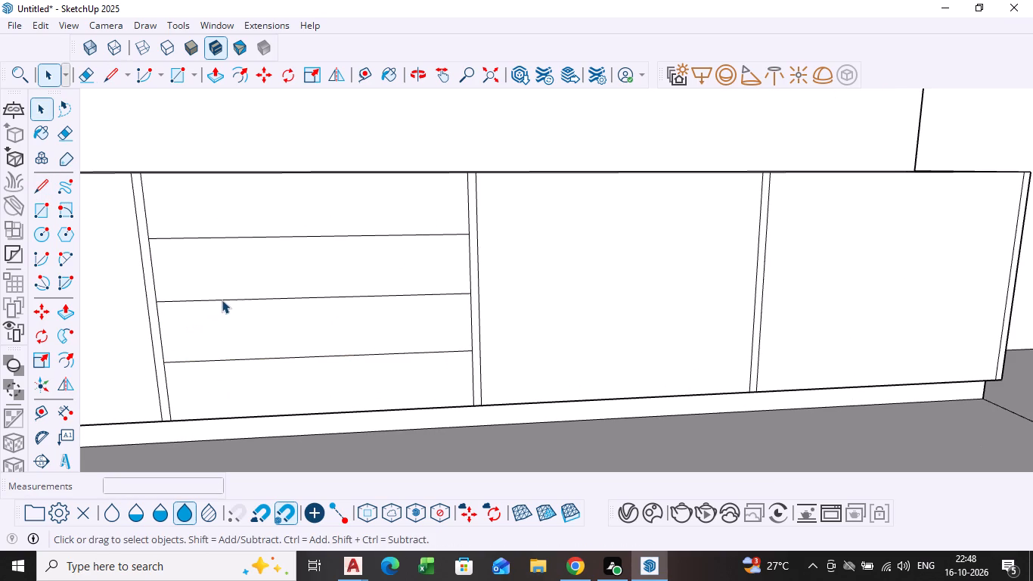
pyautogui.click(222, 300)
pyautogui.press('Delete')
pyautogui.scroll(-2, 209, 356)
pyautogui.moveTo(212, 357); pyautogui.dragTo(230, 349, button='middle')
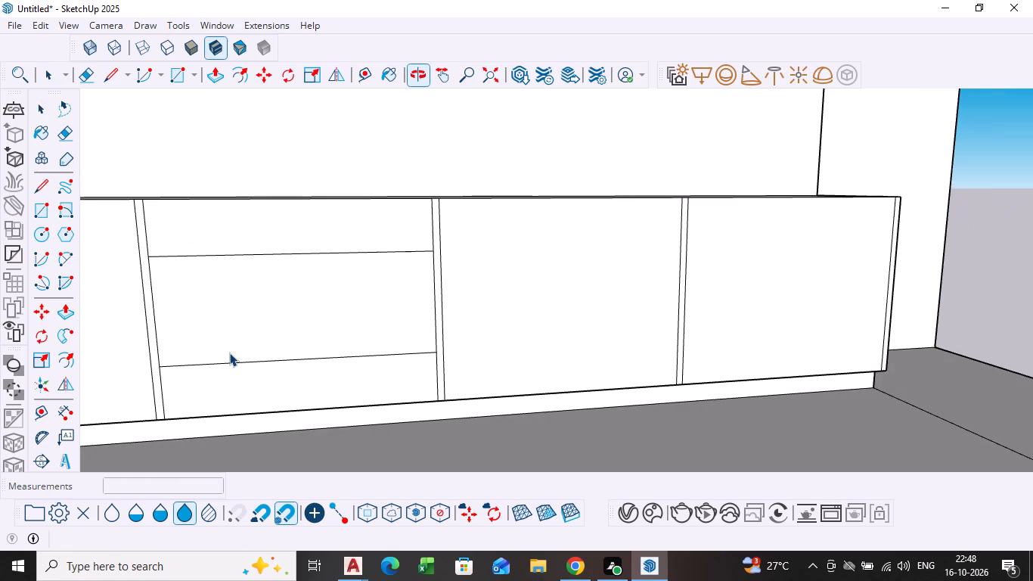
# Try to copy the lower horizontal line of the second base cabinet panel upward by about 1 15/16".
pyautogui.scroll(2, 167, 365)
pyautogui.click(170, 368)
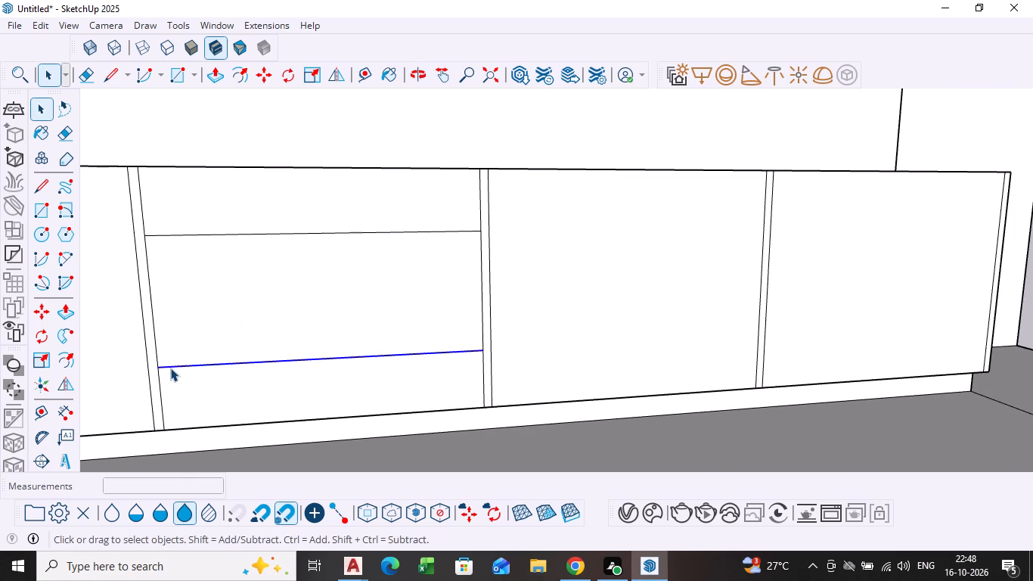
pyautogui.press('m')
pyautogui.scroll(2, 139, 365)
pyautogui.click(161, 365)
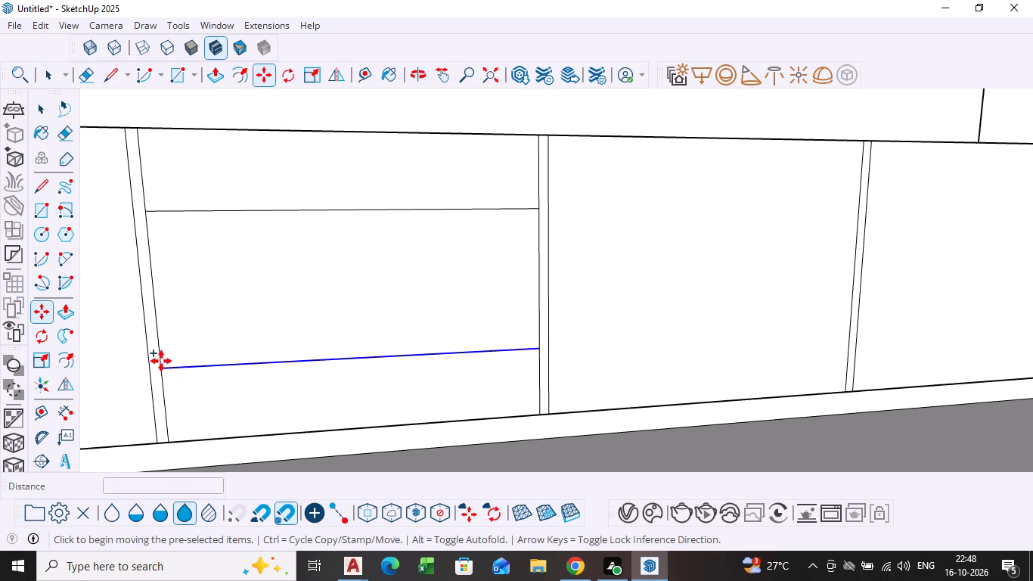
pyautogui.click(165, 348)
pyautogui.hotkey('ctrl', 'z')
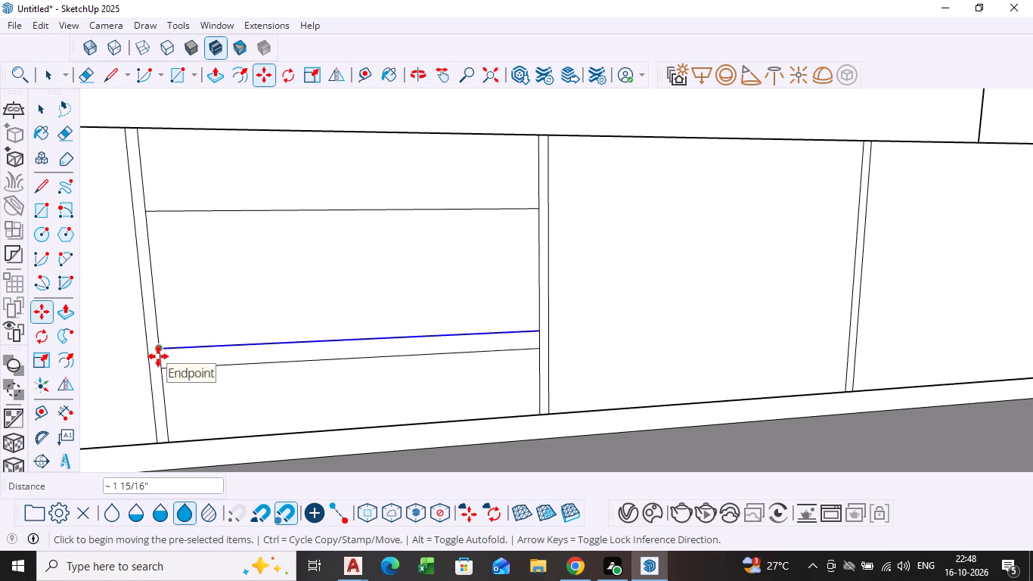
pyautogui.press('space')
# Copy the lower horizontal line of the second base cabinet panel 1" upward to form a narrow divider strip.
pyautogui.click(175, 365)
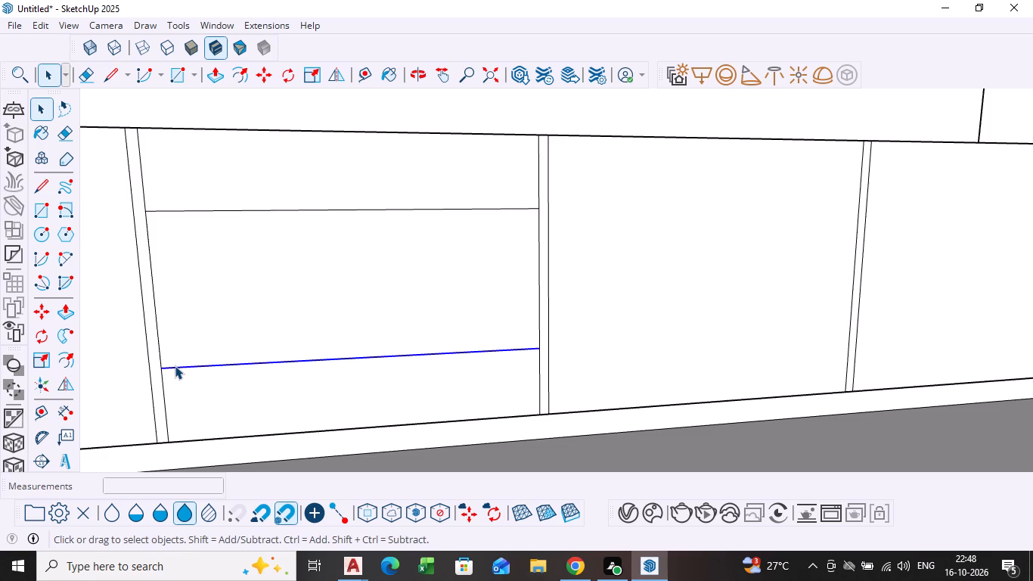
pyautogui.press('m')
pyautogui.click(164, 368)
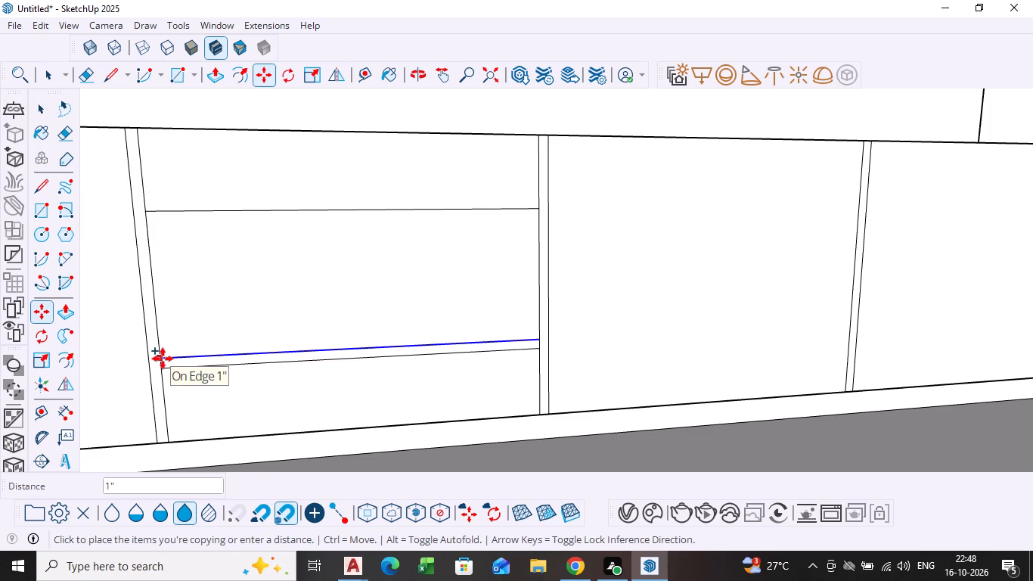
pyautogui.click(163, 359)
pyautogui.press('space')
pyautogui.scroll(1, 194, 286)
pyautogui.scroll(-3, 194, 284)
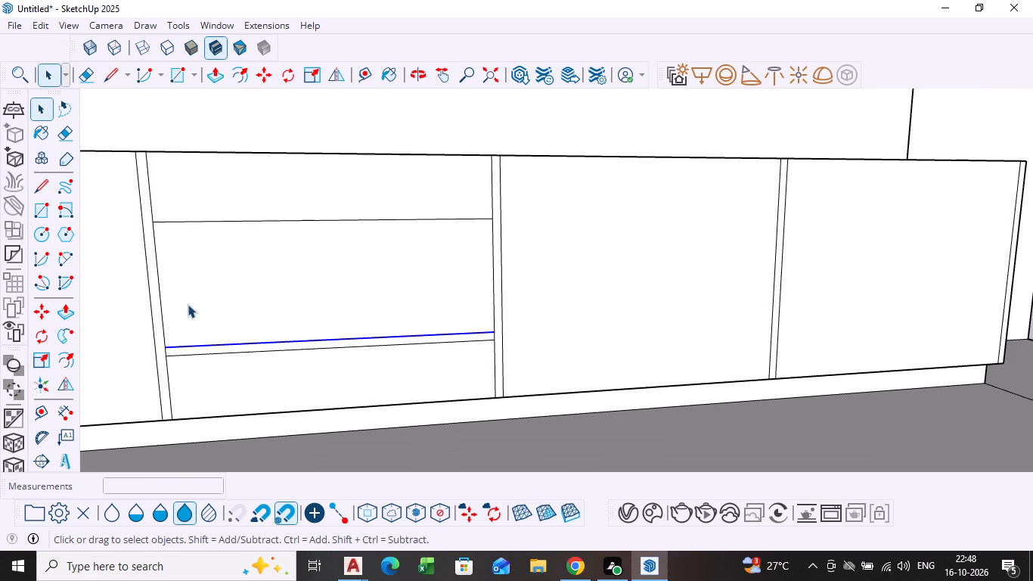
# Copy the upper horizontal line of the same panel slightly downward to form a second narrow divider strip.
pyautogui.keyDown('shift'); pyautogui.moveTo(194, 319); pyautogui.dragTo(209, 351, button='middle'); pyautogui.keyUp('shift')
pyautogui.scroll(2, 180, 272)
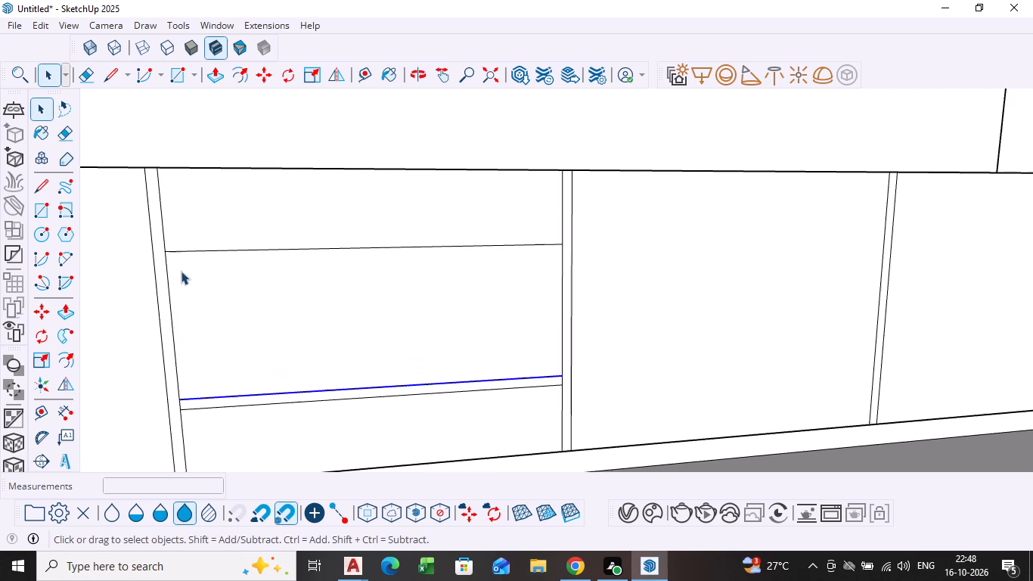
pyautogui.click(197, 250)
pyautogui.press('m')
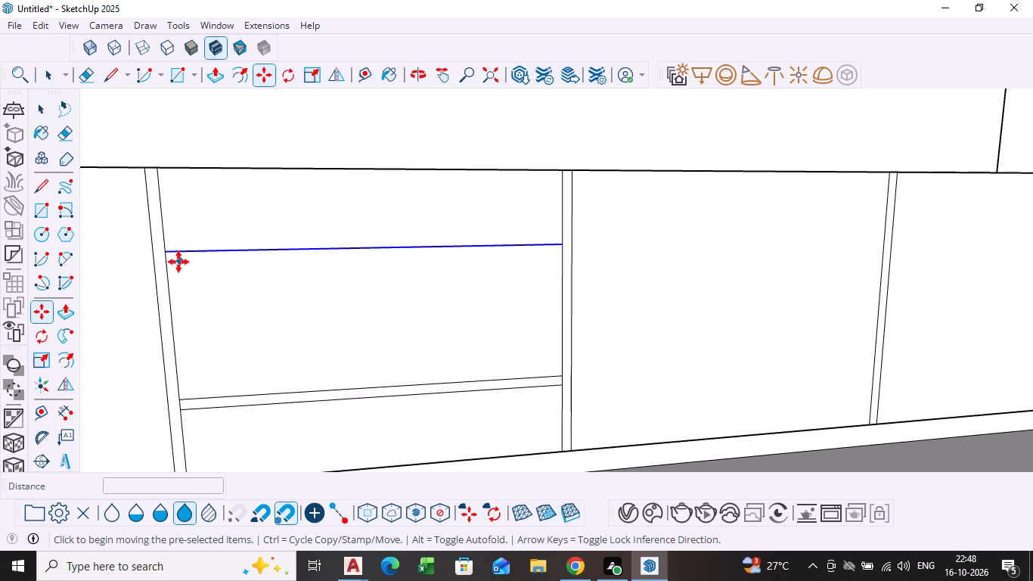
pyautogui.click(169, 253)
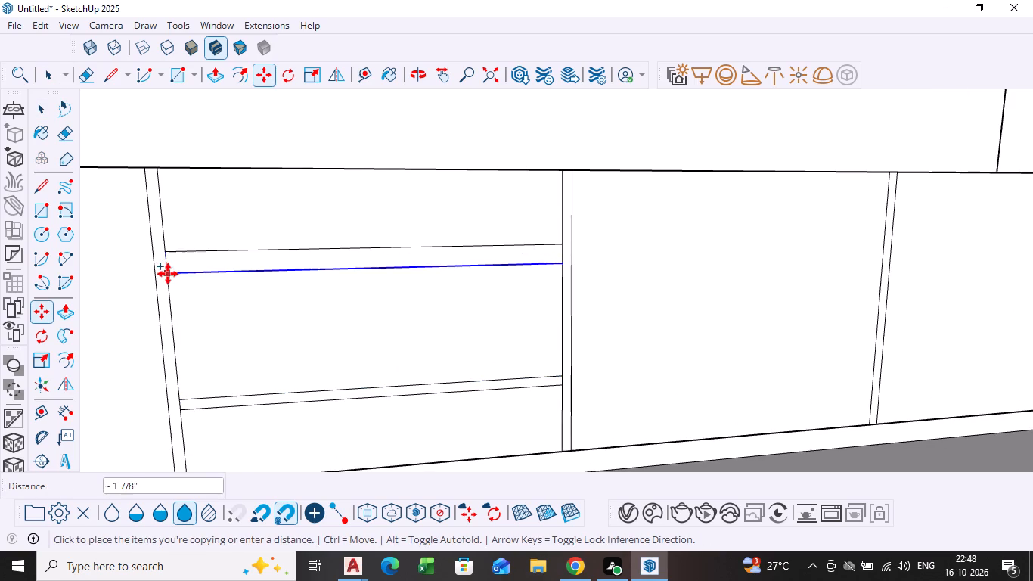
pyautogui.click(168, 264)
pyautogui.press('space')
# Examine the divided drawer panel, the free end of that base cabinet run and the overall kitchen layout.
pyautogui.scroll(-2, 557, 445)
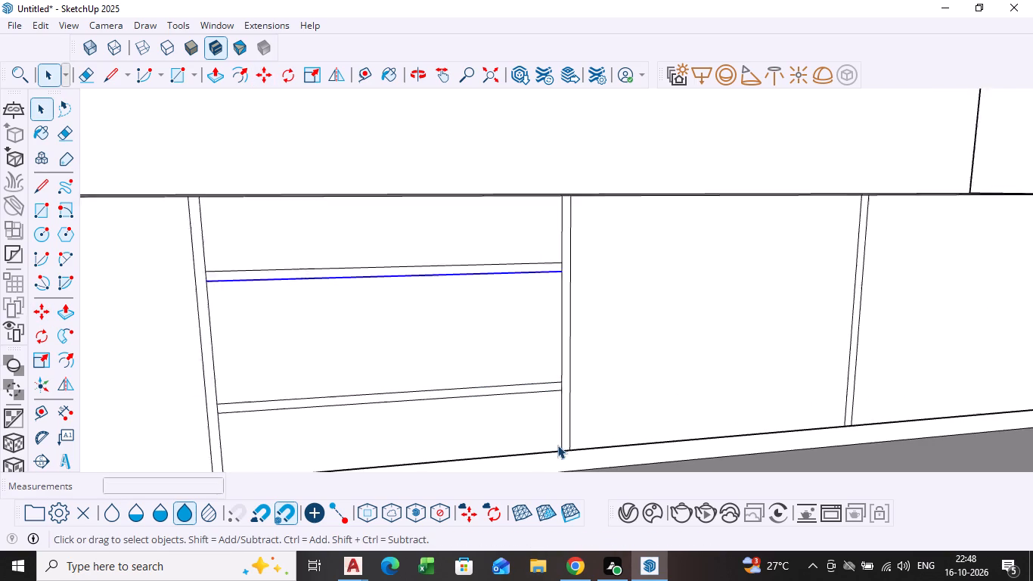
pyautogui.scroll(-7, 557, 445)
pyautogui.click(656, 461)
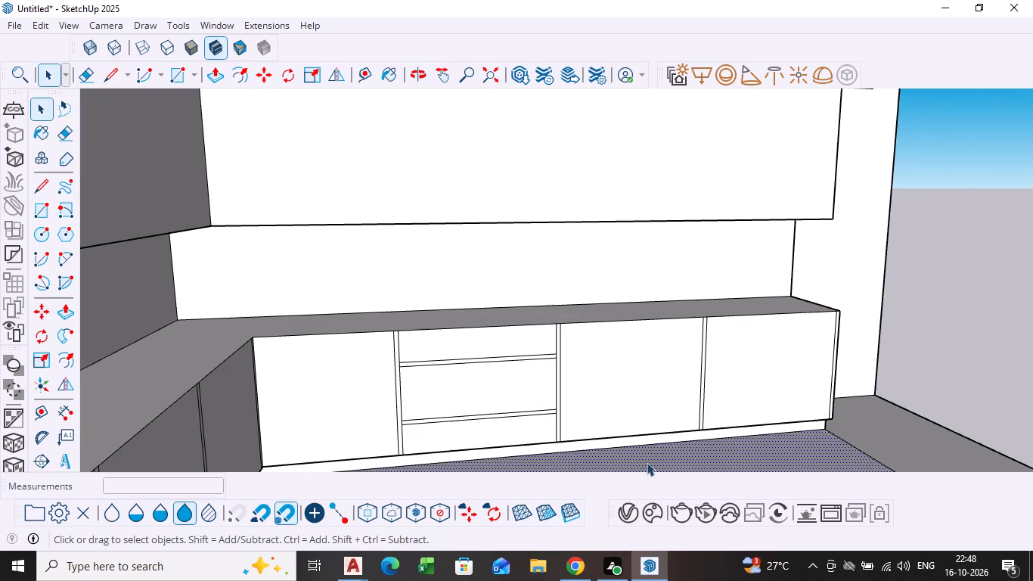
pyautogui.scroll(-7, 542, 449)
pyautogui.keyDown('shift'); pyautogui.moveTo(442, 428); pyautogui.dragTo(303, 340, button='middle'); pyautogui.keyUp('shift')
pyautogui.click(695, 295)
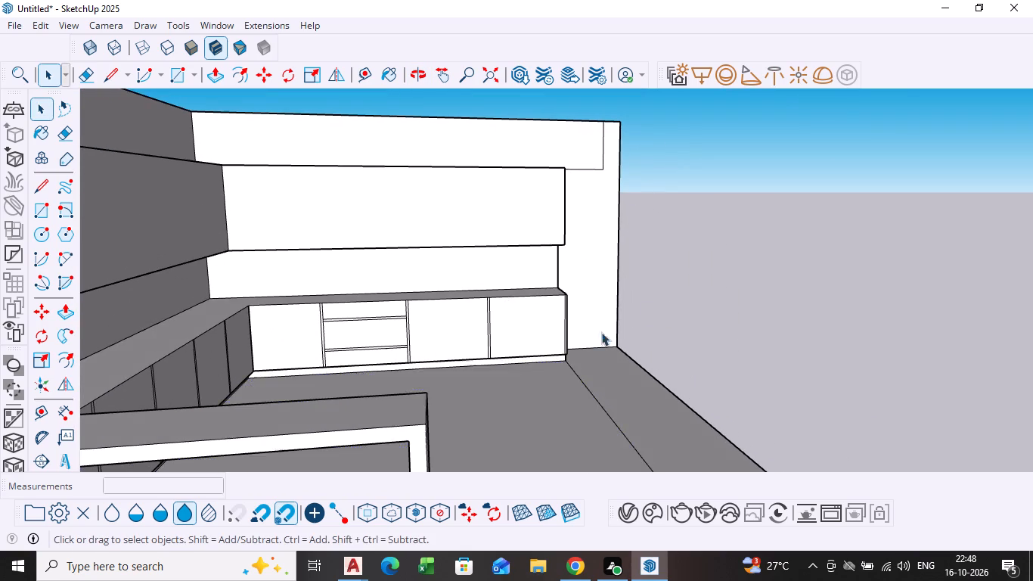
pyautogui.moveTo(548, 353); pyautogui.dragTo(354, 381, button='middle')
pyautogui.scroll(5, 624, 339)
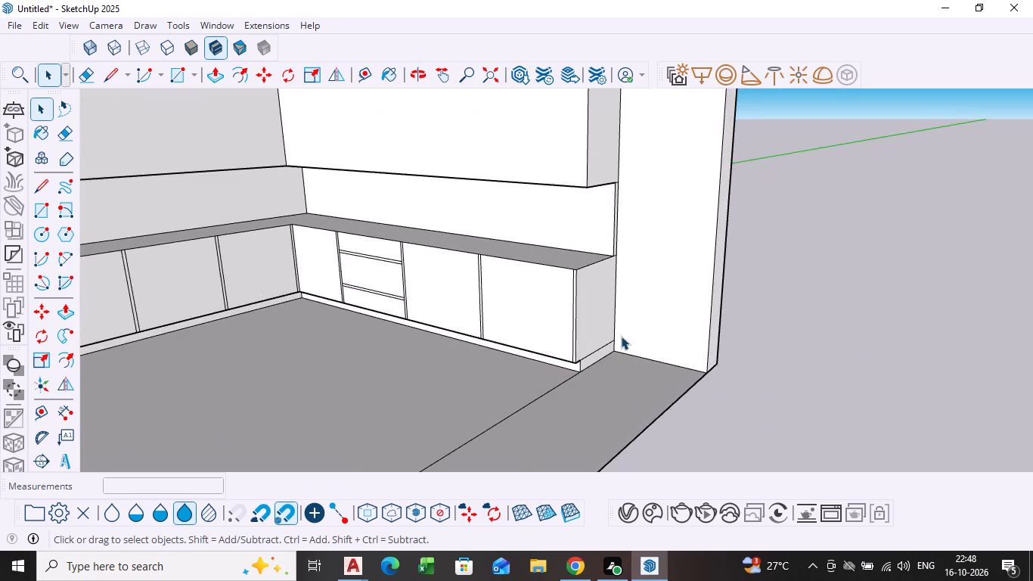
pyautogui.scroll(10, 621, 336)
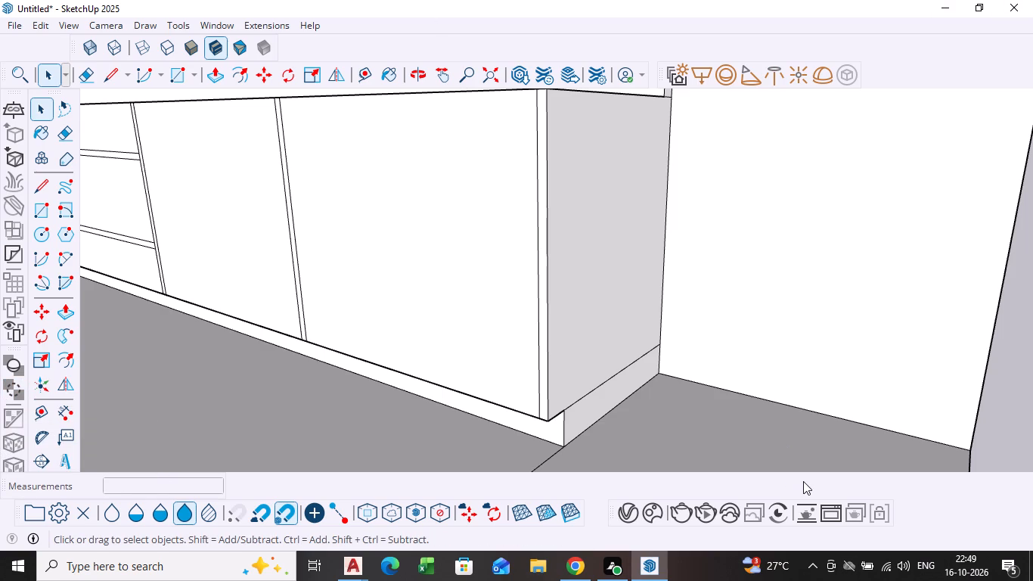
pyautogui.scroll(-5, 321, 306)
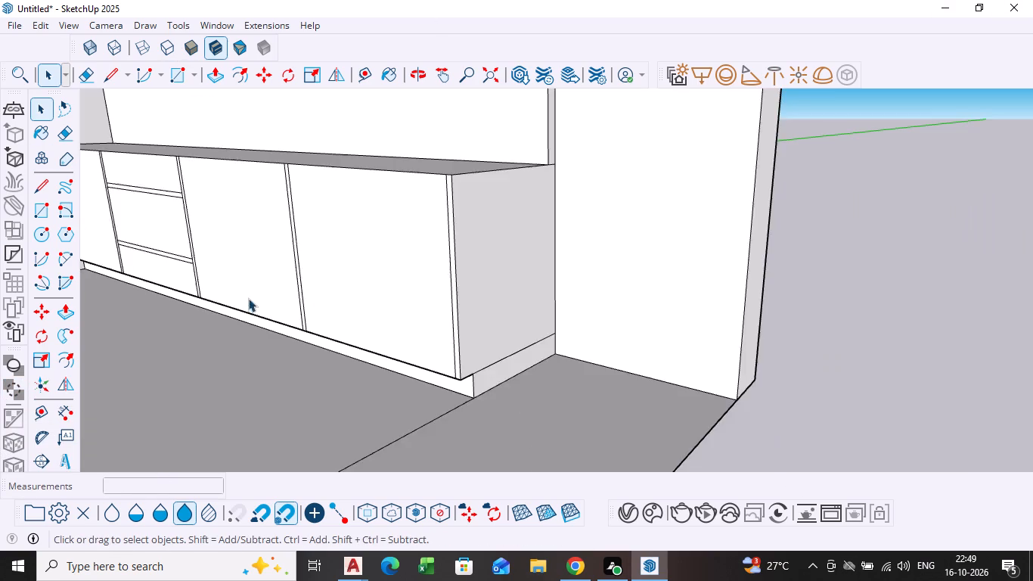
pyautogui.scroll(-6, 248, 298)
pyautogui.keyDown('shift'); pyautogui.moveTo(221, 302); pyautogui.dragTo(405, 322, button='middle'); pyautogui.keyUp('shift')
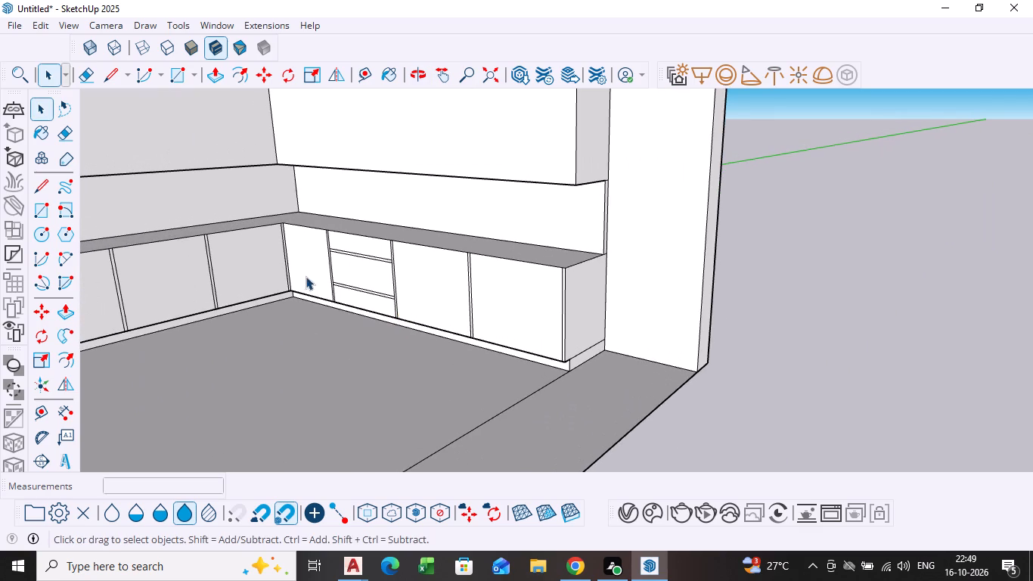
pyautogui.scroll(-2, 281, 248)
pyautogui.moveTo(290, 276); pyautogui.dragTo(378, 334, button='middle')
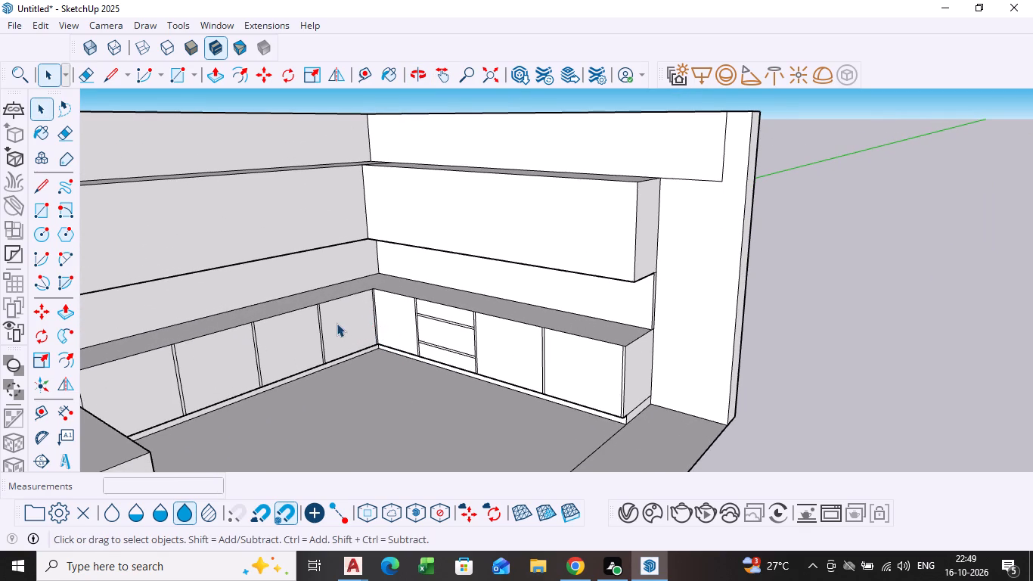
pyautogui.scroll(-4, 271, 297)
pyautogui.keyDown('shift'); pyautogui.moveTo(278, 291); pyautogui.dragTo(408, 278, button='middle'); pyautogui.keyUp('shift')
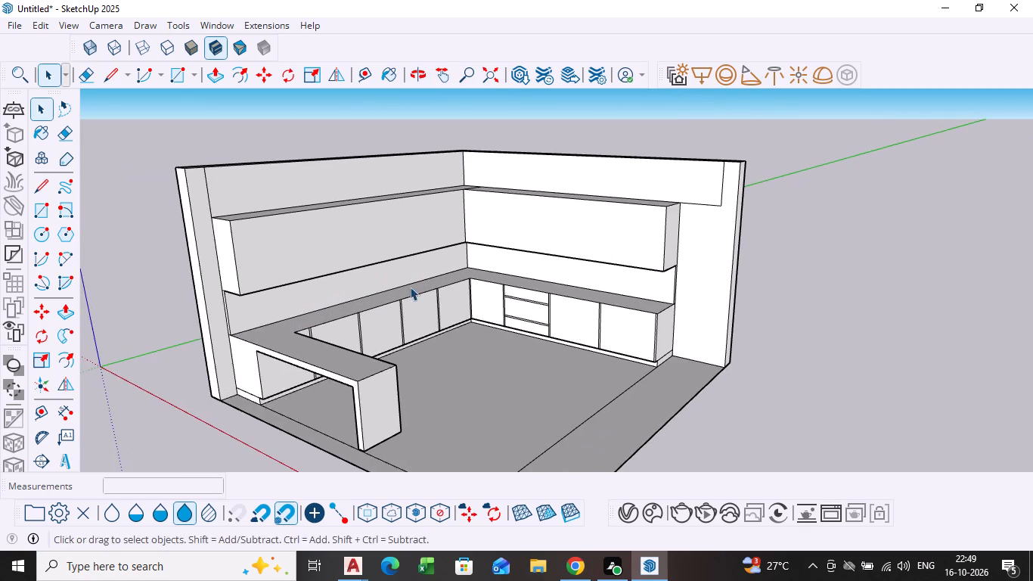
pyautogui.moveTo(403, 290); pyautogui.dragTo(327, 298, button='middle')
# Copy the top front edge of the wall cabinet on the projecting counter's side down about 1' 6 11/16" to the front's mid-height.
pyautogui.scroll(3, 327, 272)
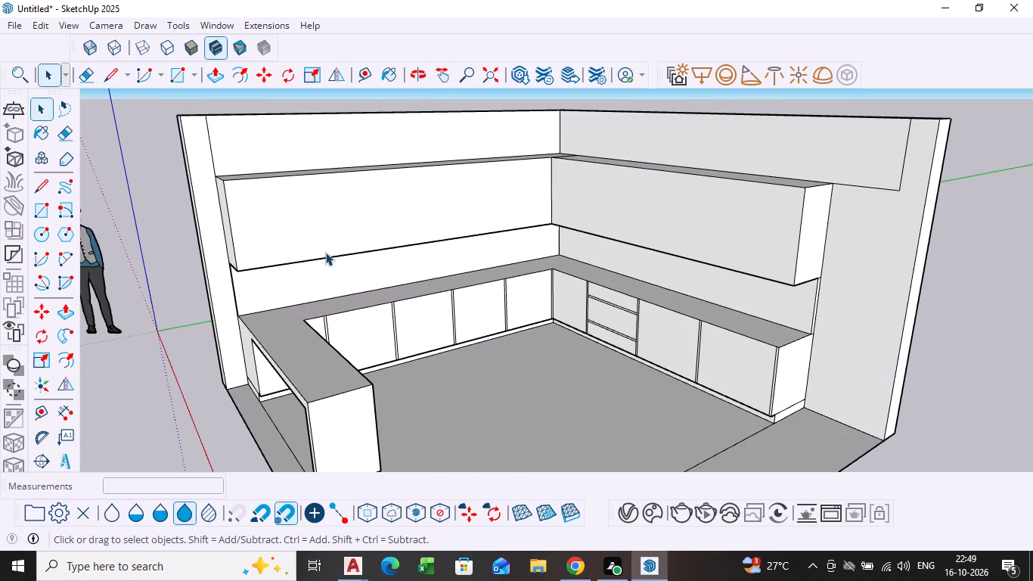
pyautogui.click(353, 169)
pyautogui.click(354, 175)
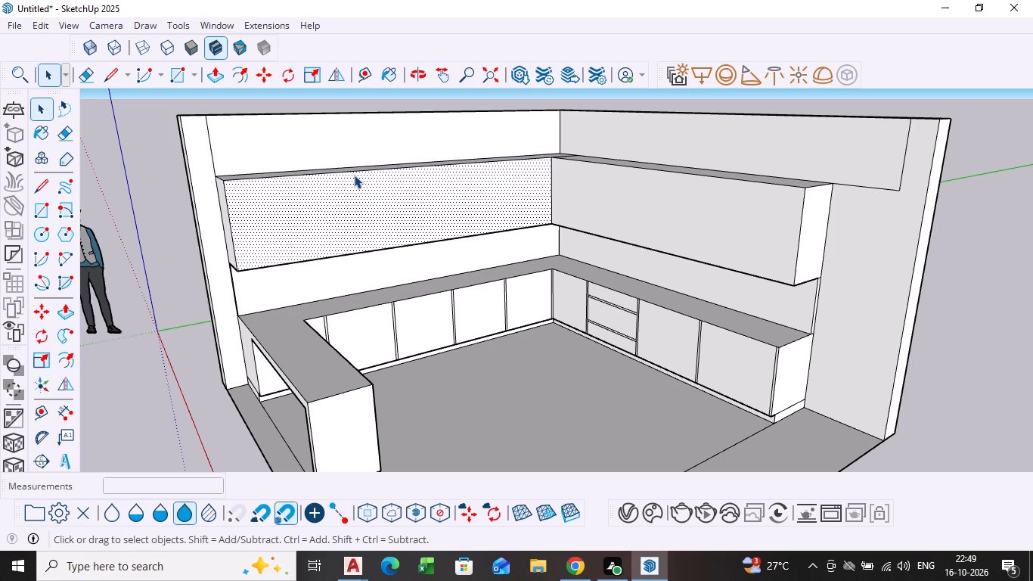
pyautogui.scroll(3, 354, 175)
pyautogui.click(355, 172)
pyautogui.click(356, 170)
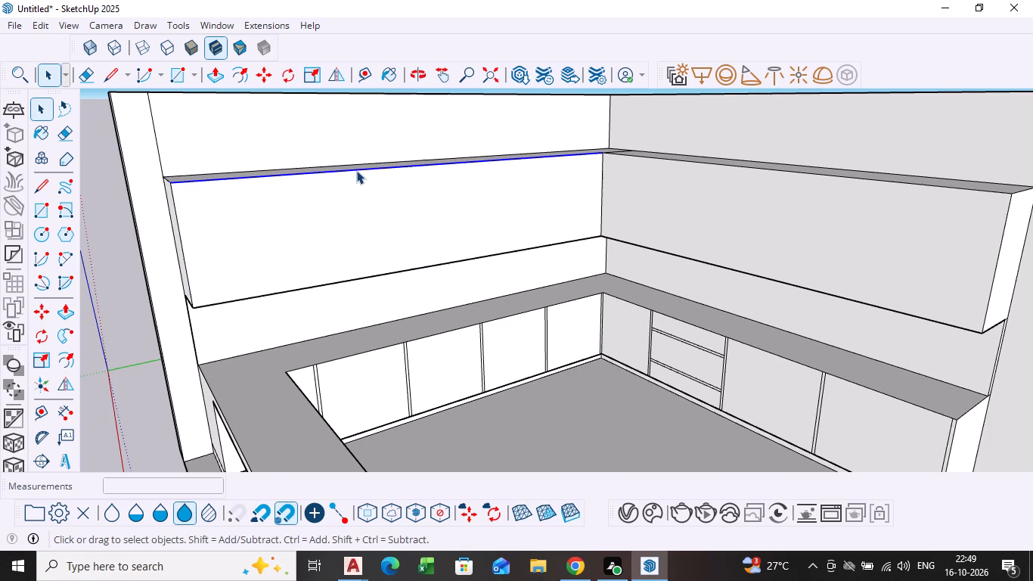
pyautogui.press('m')
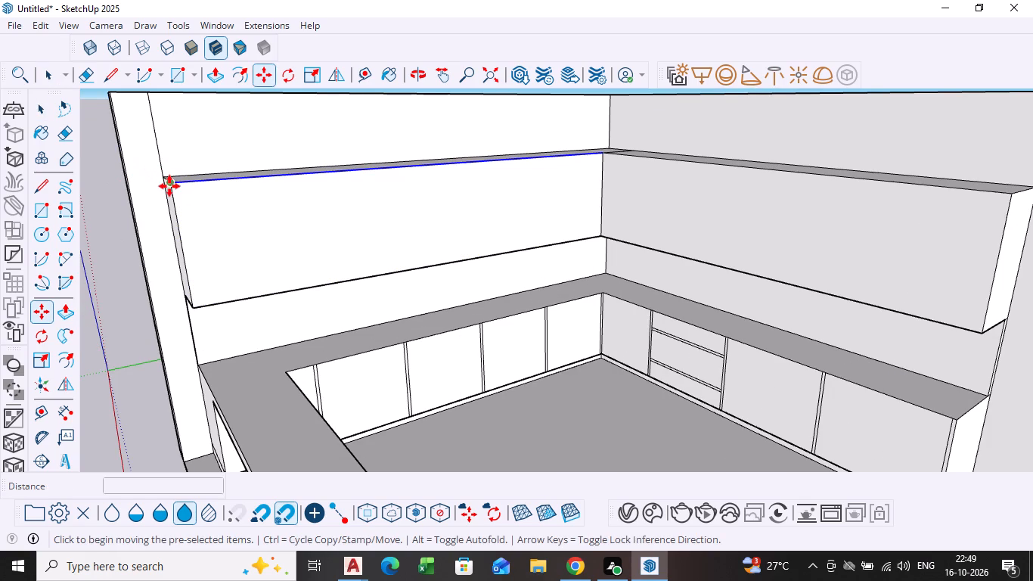
pyautogui.click(169, 186)
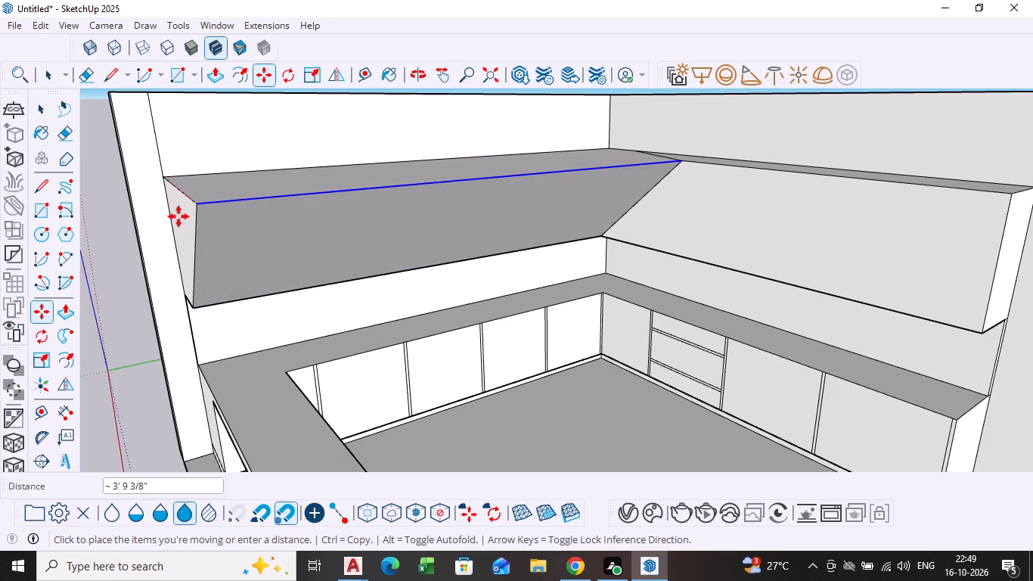
pyautogui.scroll(3, 183, 228)
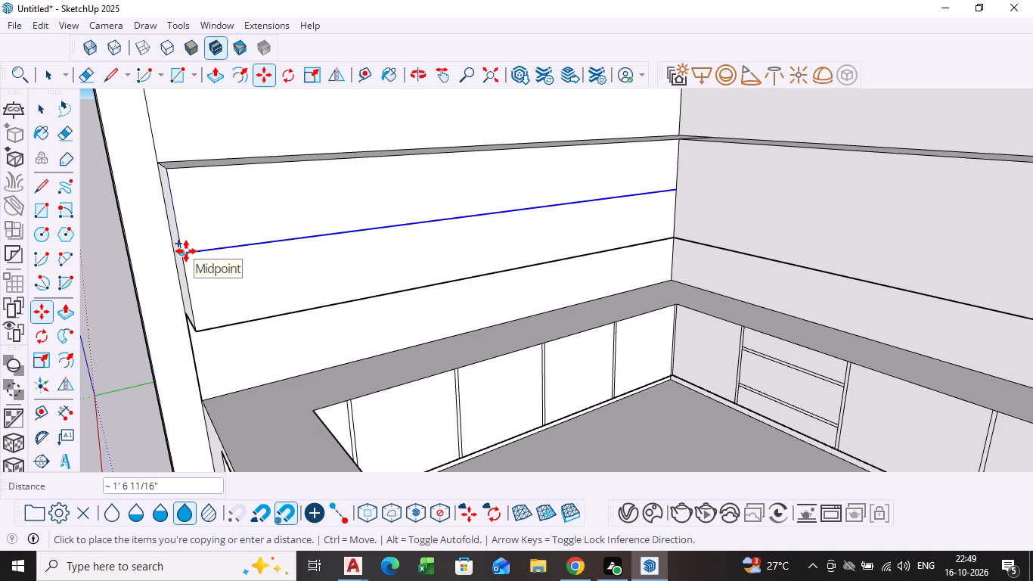
pyautogui.click(186, 251)
pyautogui.press('space')
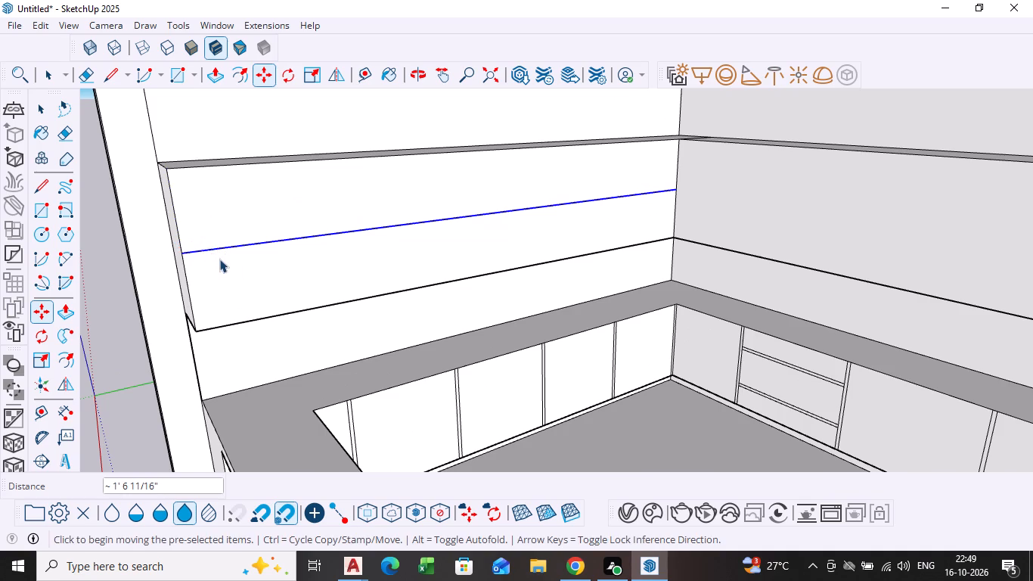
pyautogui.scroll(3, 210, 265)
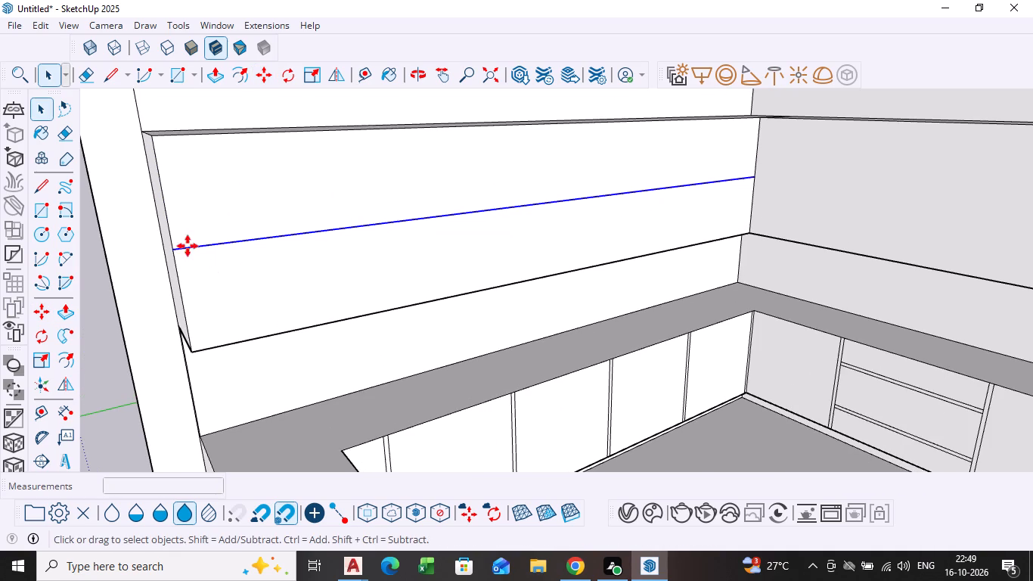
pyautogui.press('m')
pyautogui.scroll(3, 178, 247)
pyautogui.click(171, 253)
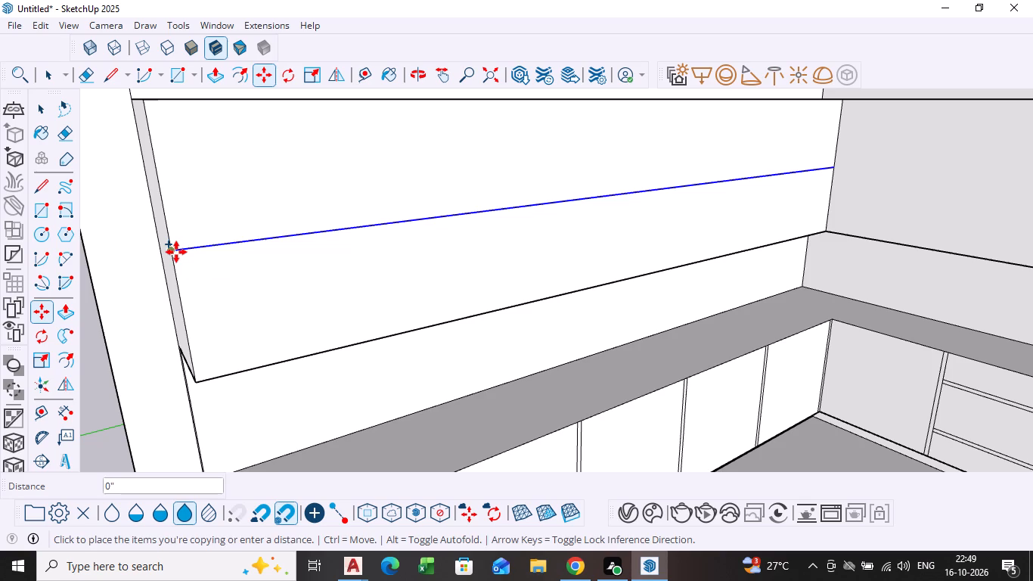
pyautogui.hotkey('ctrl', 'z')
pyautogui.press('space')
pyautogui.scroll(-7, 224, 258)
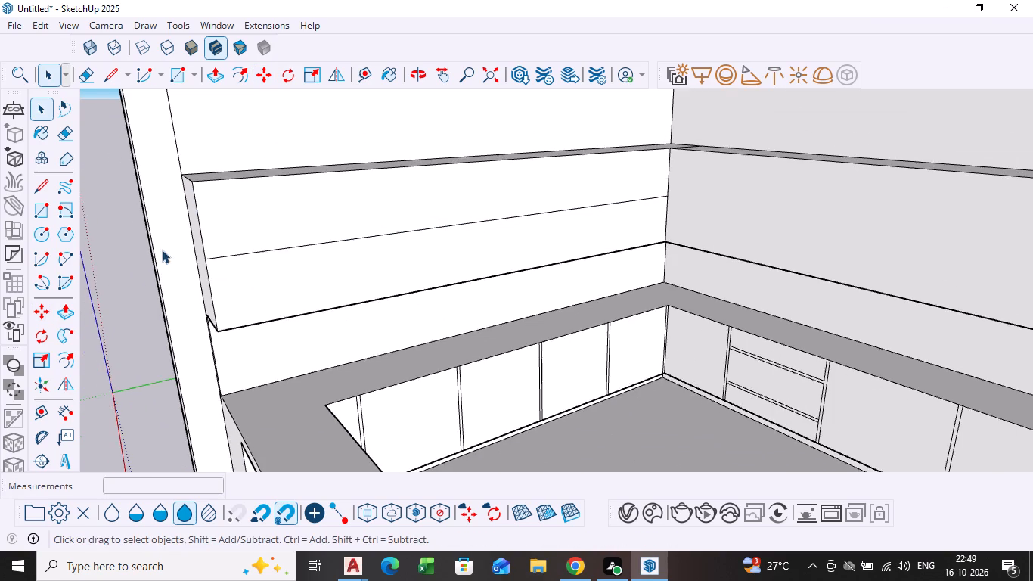
# Copy the mid-height line of that wall cabinet front 1" upward to form a narrow horizontal divider strip.
pyautogui.scroll(7, 162, 249)
pyautogui.click(237, 260)
pyautogui.press('m')
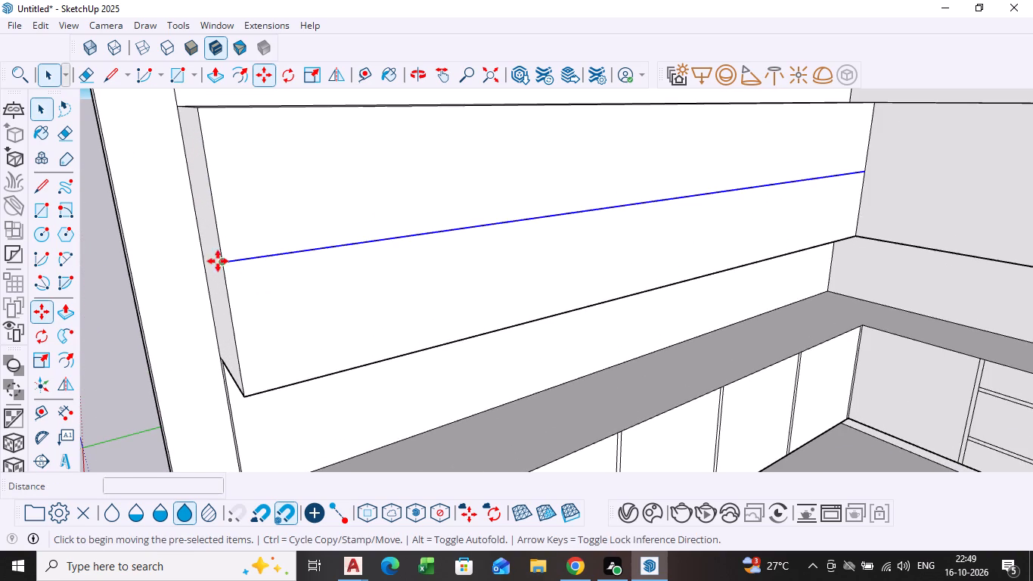
pyautogui.click(222, 259)
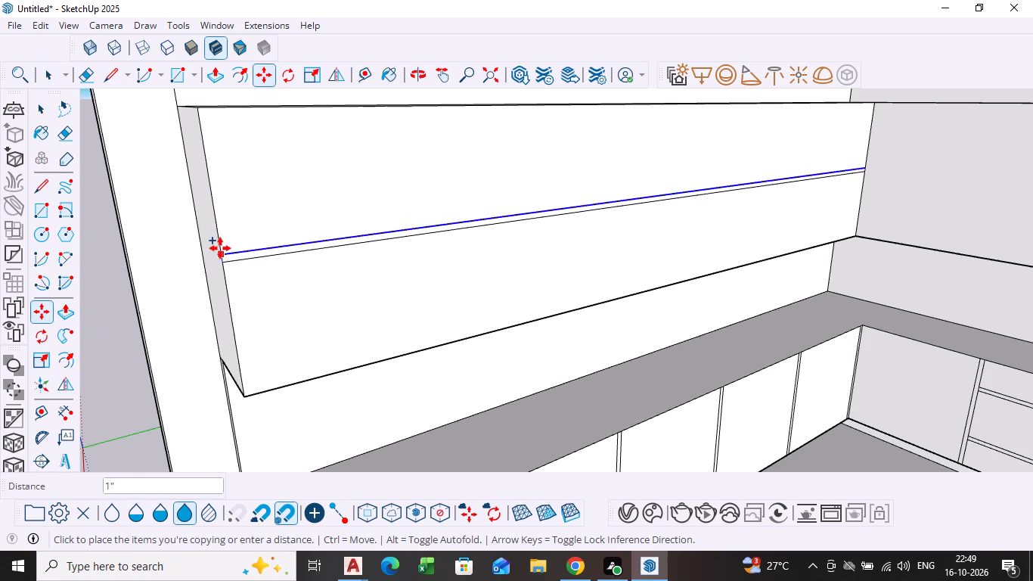
pyautogui.click(220, 248)
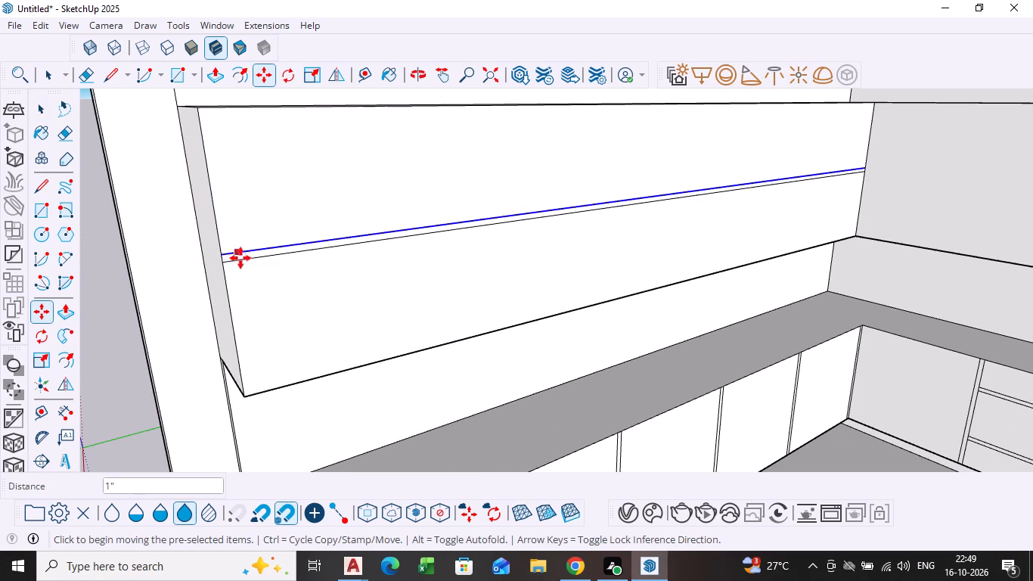
pyautogui.scroll(-5, 275, 286)
pyautogui.press('space')
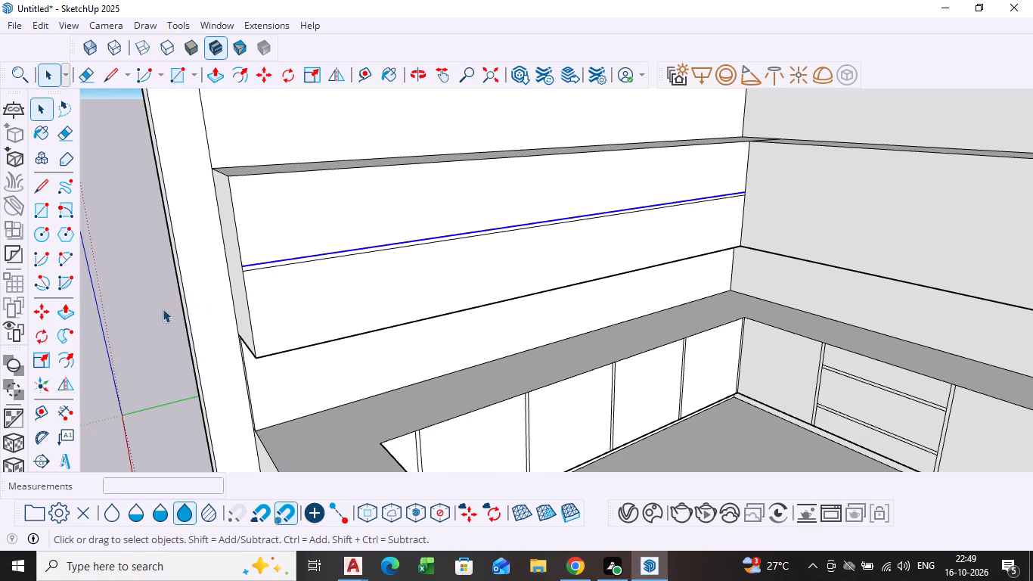
pyautogui.click(163, 309)
# Copy the free-end vertical edge of the wall cabinet front about 13' 7 5/8" to the inner corner, dividing the span into 3 equal parts.
pyautogui.scroll(-2, 427, 308)
pyautogui.moveTo(420, 306); pyautogui.dragTo(338, 259, button='middle')
pyautogui.scroll(1, 337, 268)
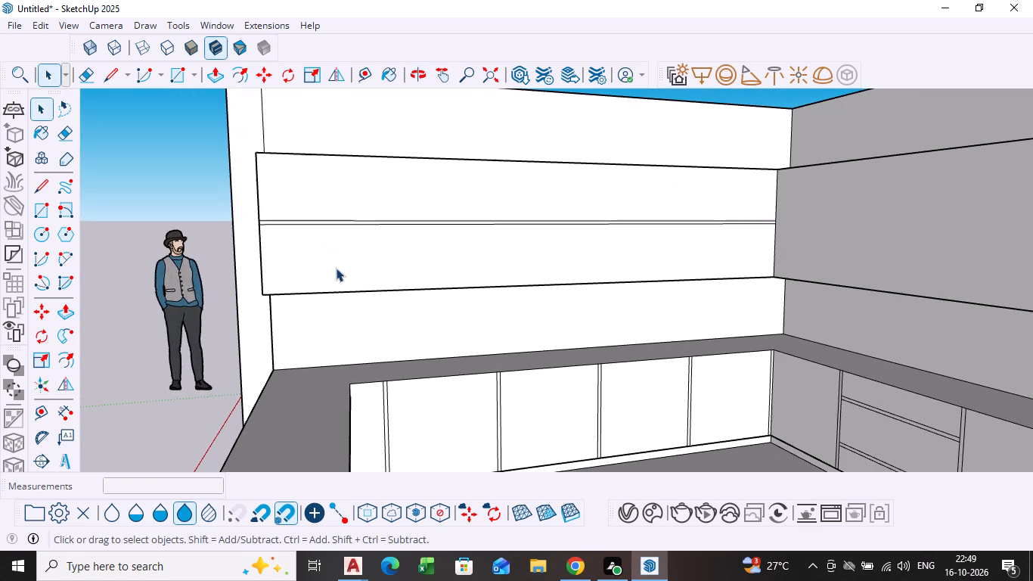
pyautogui.scroll(-2, 370, 272)
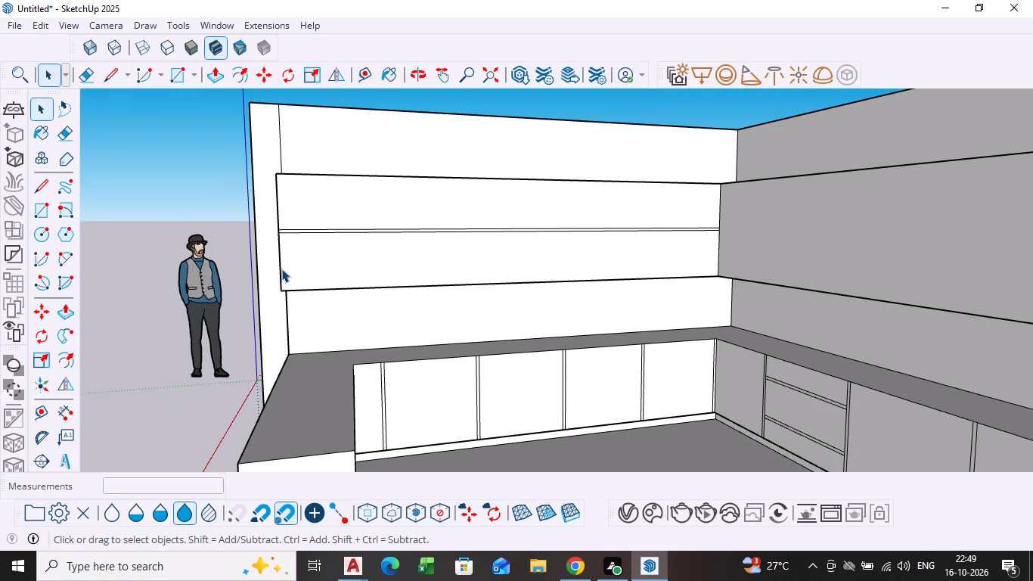
pyautogui.click(281, 269)
pyautogui.scroll(5, 282, 269)
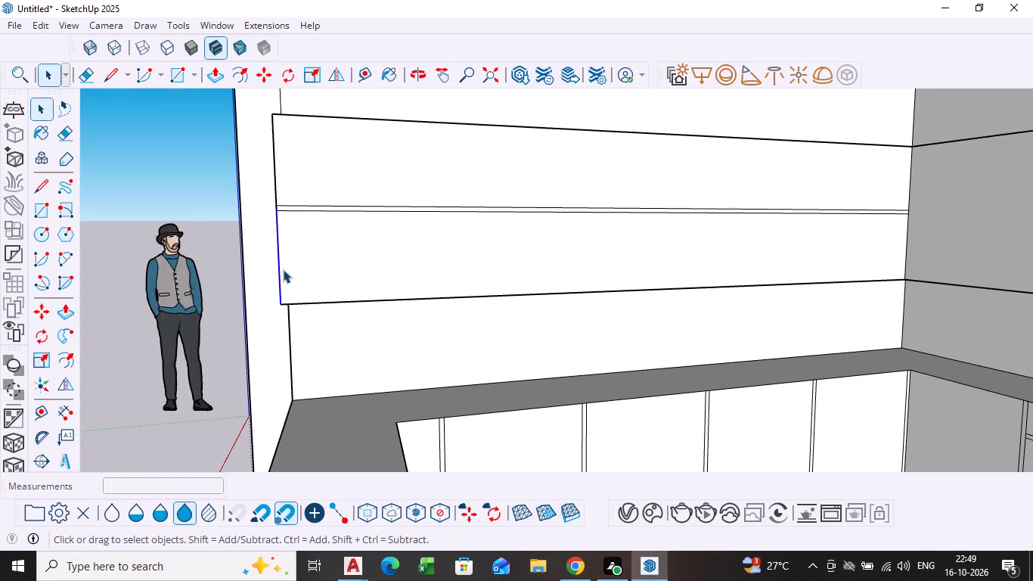
pyautogui.scroll(6, 290, 208)
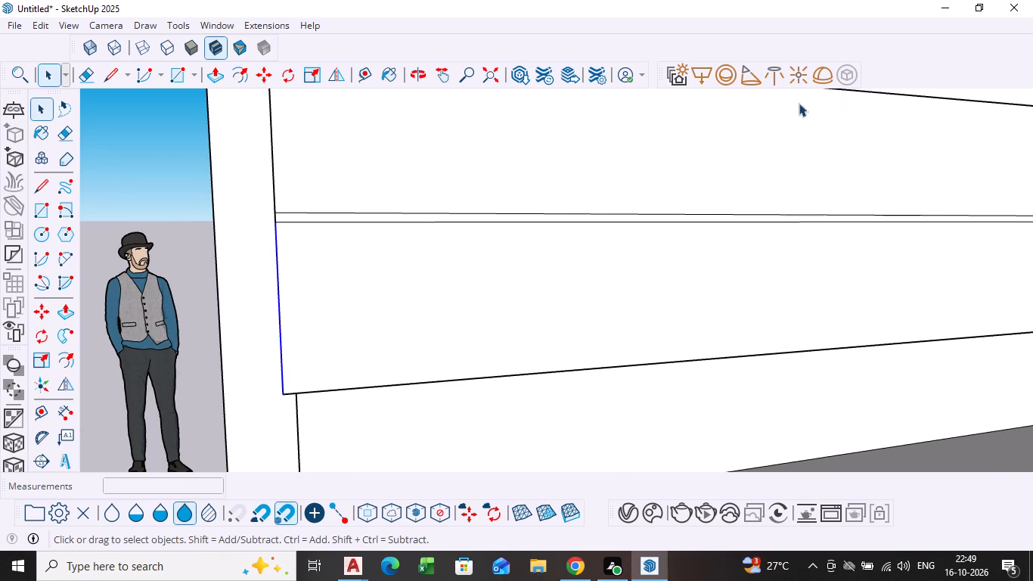
pyautogui.keyDown('ctrl'); pyautogui.click(274, 185); pyautogui.keyUp('ctrl')
pyautogui.scroll(2, 312, 225)
pyautogui.press('m')
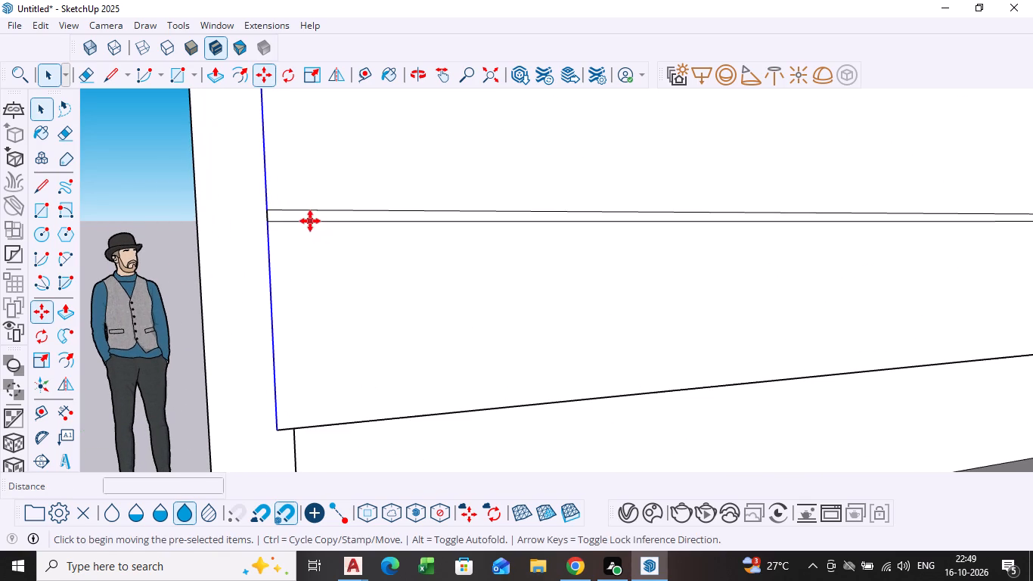
pyautogui.click(280, 426)
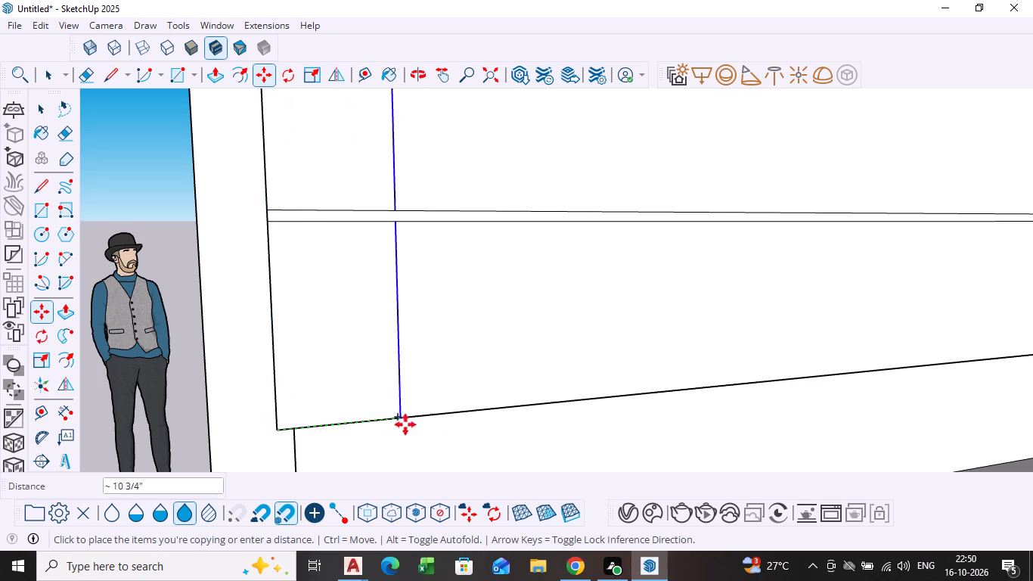
pyautogui.scroll(-9, 466, 419)
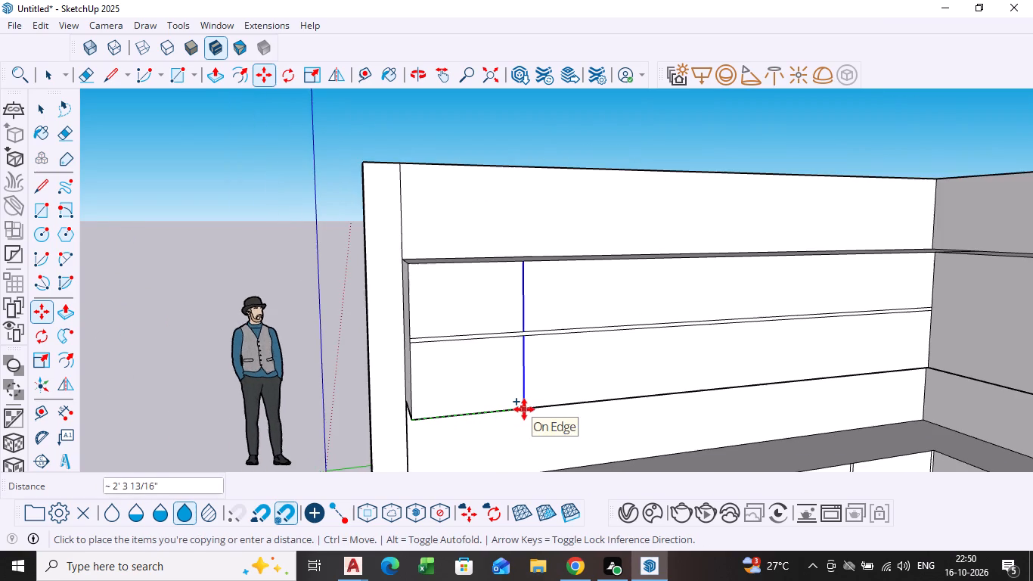
pyautogui.keyDown('shift'); pyautogui.moveTo(523, 409); pyautogui.dragTo(398, 403, button='middle'); pyautogui.keyUp('shift')
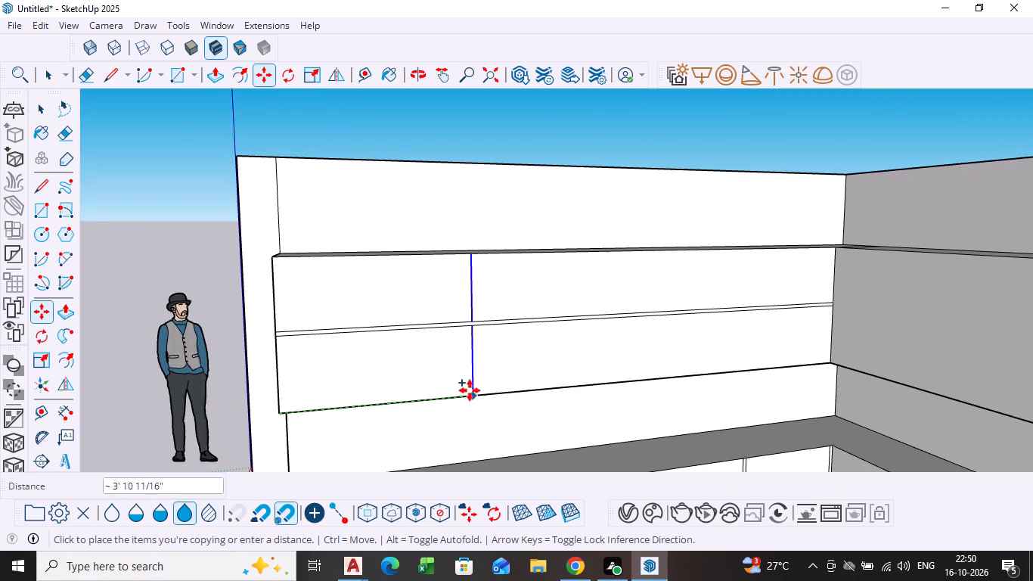
pyautogui.scroll(-4, 478, 387)
pyautogui.keyDown('shift'); pyautogui.moveTo(737, 381); pyautogui.dragTo(598, 360, button='middle'); pyautogui.keyUp('shift')
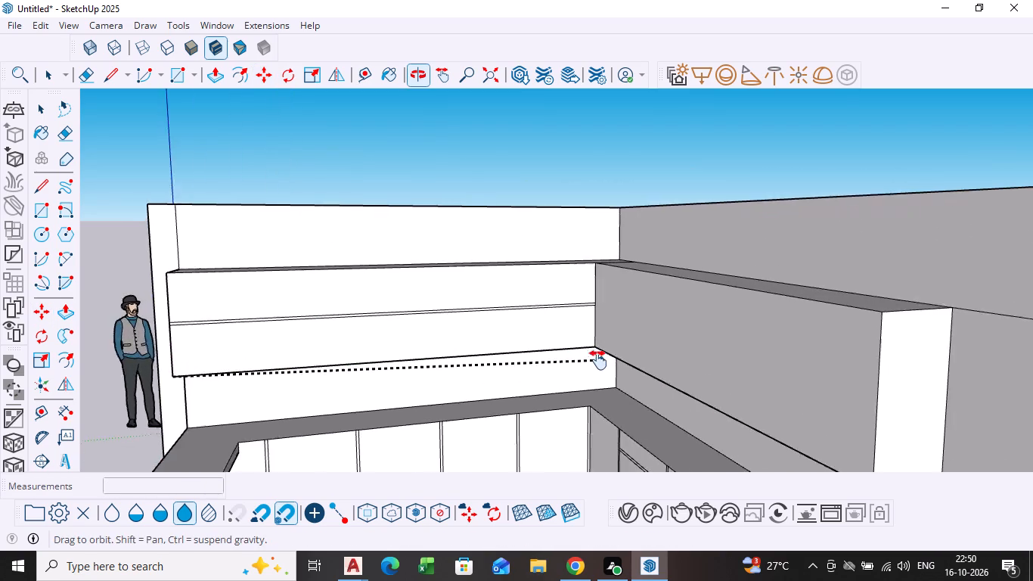
pyautogui.keyDown('shift'); pyautogui.moveTo(598, 360); pyautogui.dragTo(585, 373, button='middle'); pyautogui.keyUp('shift')
pyautogui.scroll(4, 585, 363)
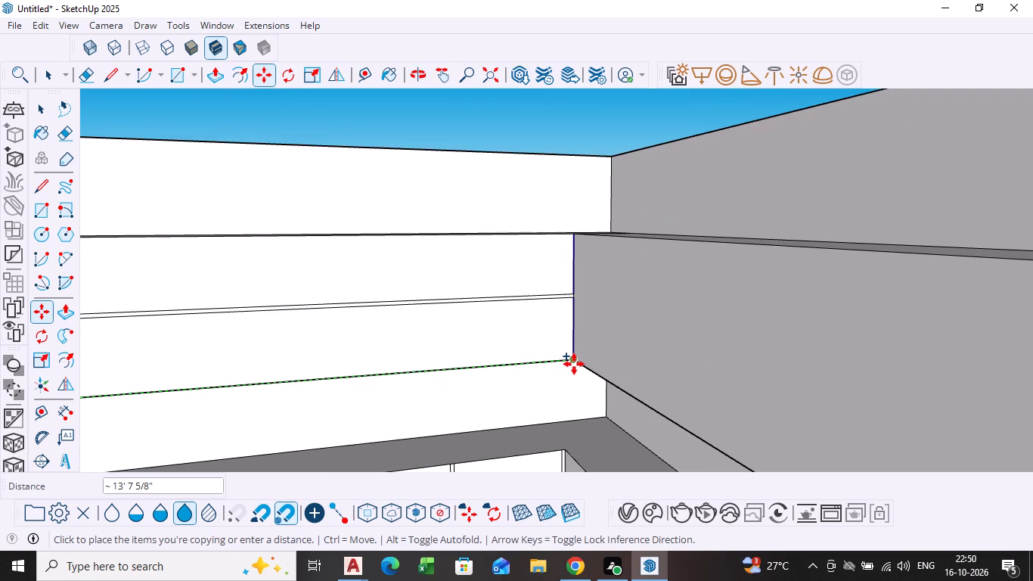
pyautogui.click(574, 364)
pyautogui.write('/3')
pyautogui.press('Return')
# Copy both segments of the vertical division line nearer the free end slightly toward the inner corner, forming a narrow vertical divider strip.
pyautogui.scroll(-6, 329, 369)
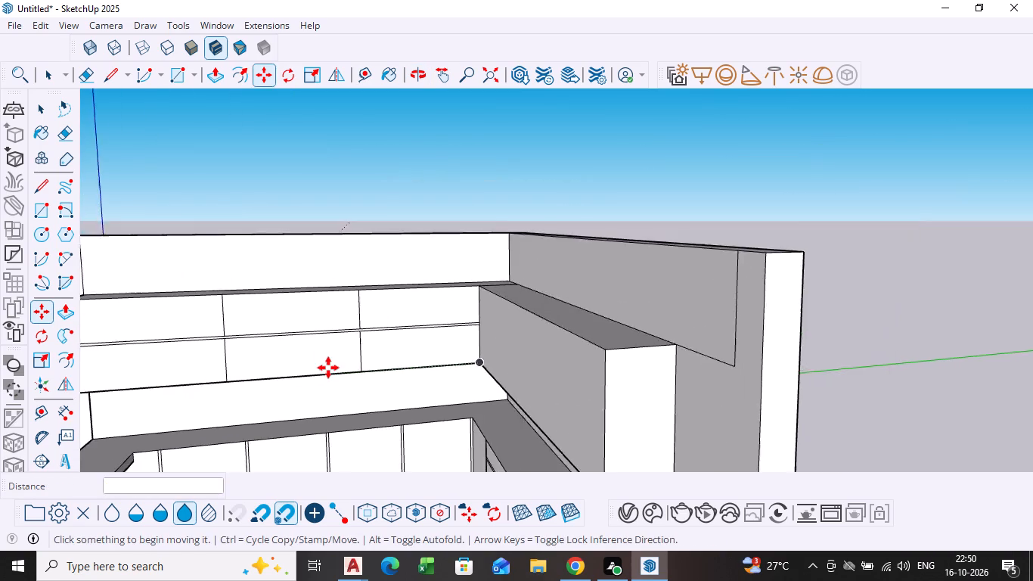
pyautogui.keyDown('shift'); pyautogui.moveTo(328, 368); pyautogui.dragTo(492, 362, button='middle'); pyautogui.keyUp('shift')
pyautogui.scroll(8, 434, 359)
pyautogui.press('space')
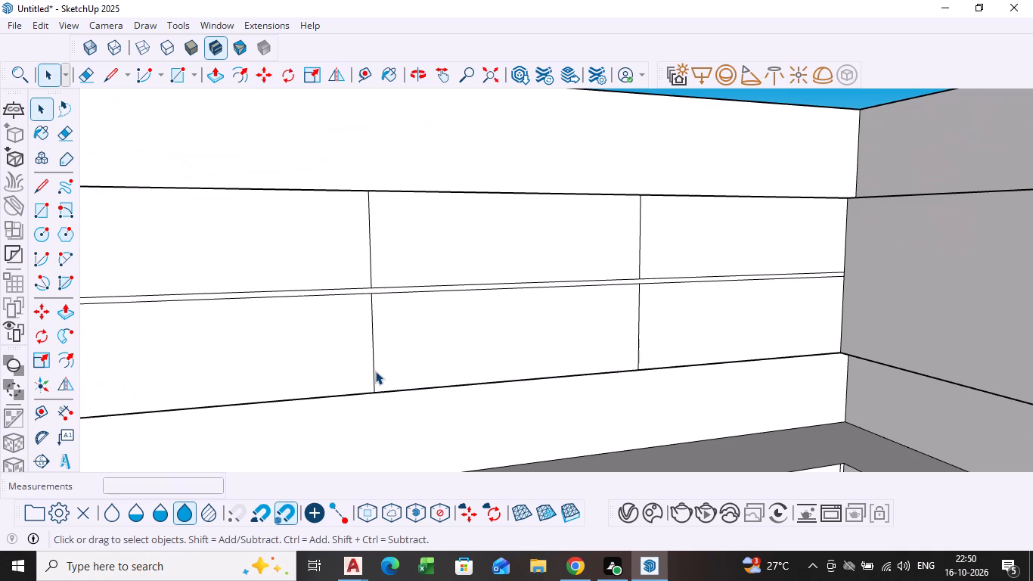
pyautogui.click(372, 372)
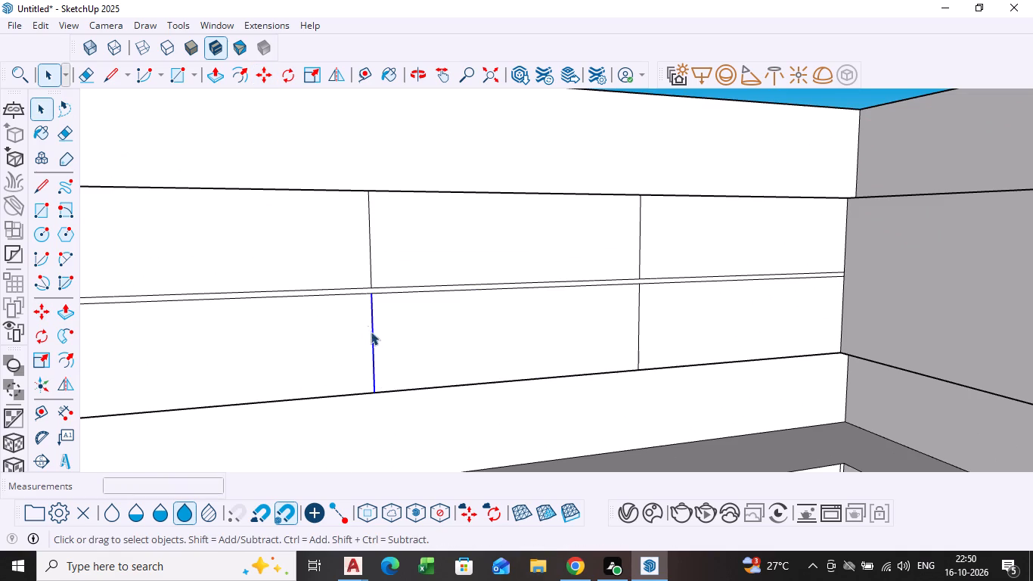
pyautogui.keyDown('shift'); pyautogui.click(370, 269); pyautogui.keyUp('shift')
pyautogui.press('m')
pyautogui.scroll(2, 375, 371)
pyautogui.click(374, 396)
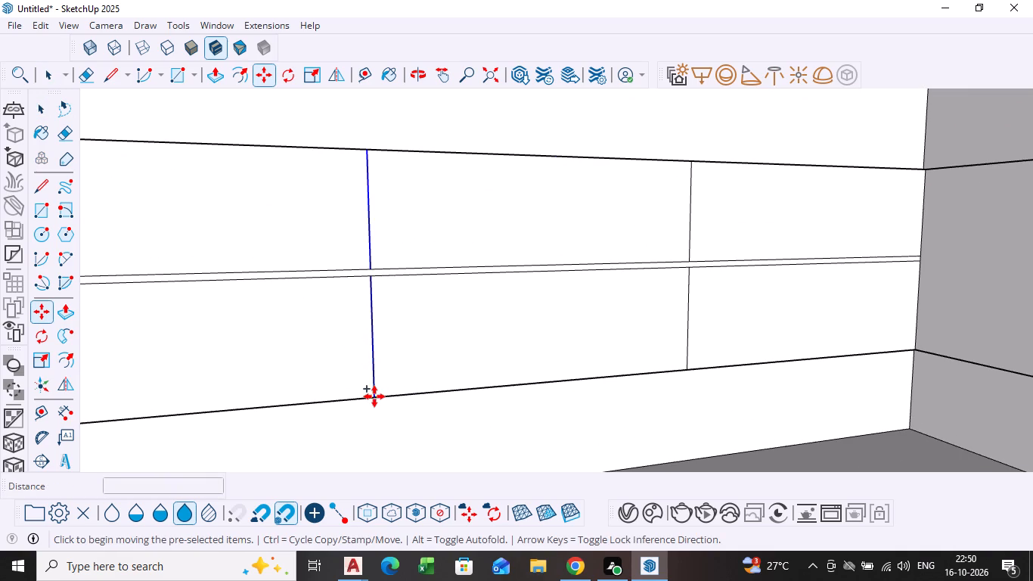
pyautogui.click(385, 393)
pyautogui.press('space')
# Copy both segments of the vertical division line nearer the inner corner 1" toward that corner, forming a matching narrow divider strip.
pyautogui.scroll(-3, 577, 363)
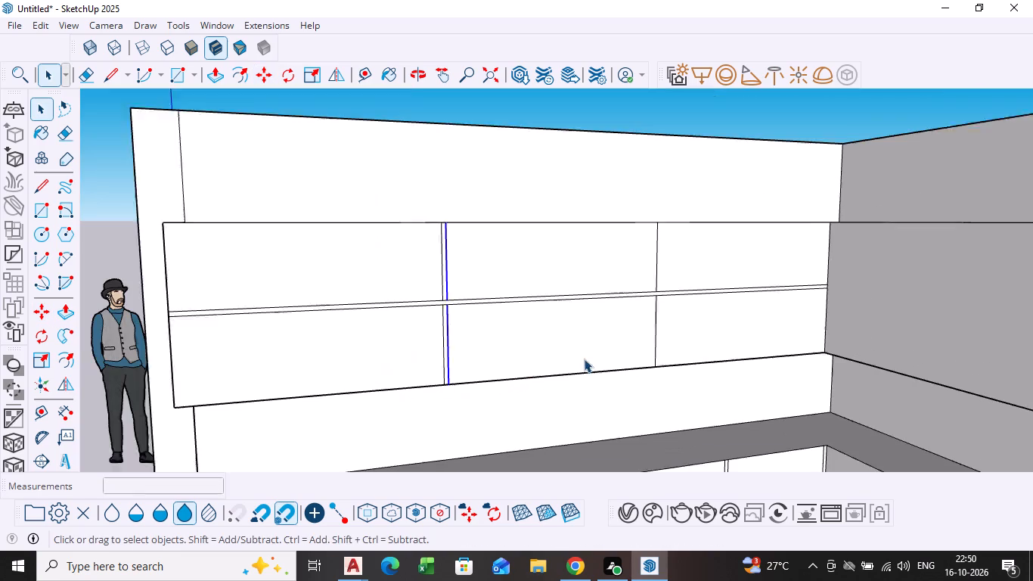
pyautogui.scroll(-2, 584, 359)
pyautogui.keyDown('shift'); pyautogui.moveTo(656, 355); pyautogui.dragTo(553, 356, button='middle'); pyautogui.keyUp('shift')
pyautogui.scroll(4, 552, 352)
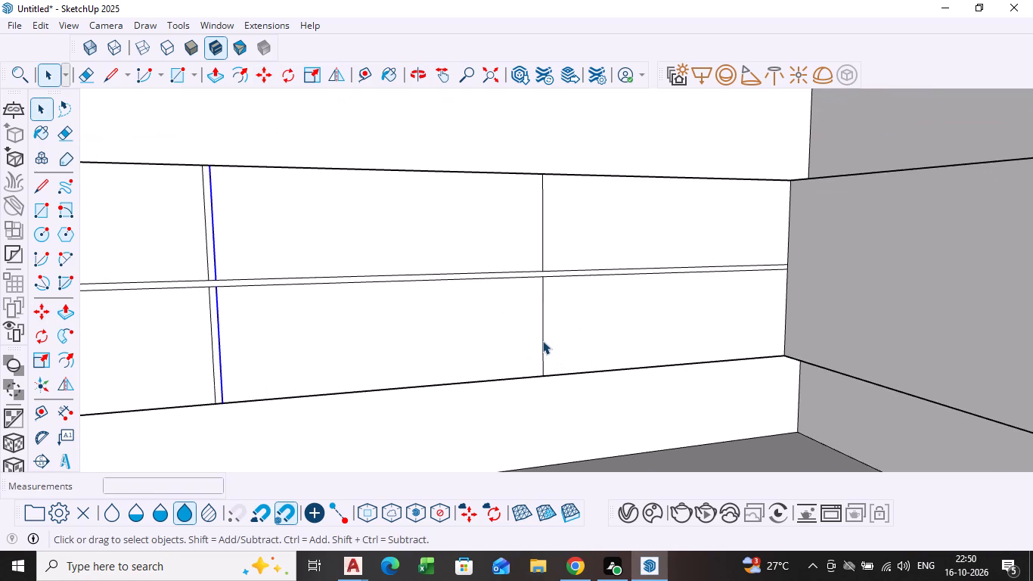
pyautogui.click(542, 340)
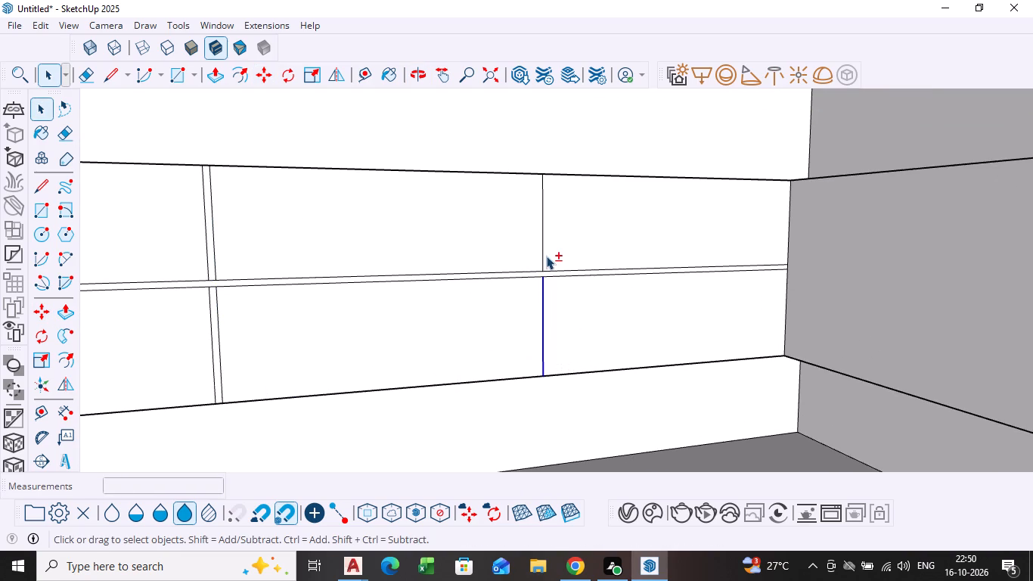
pyautogui.keyDown('shift'); pyautogui.click(544, 250); pyautogui.keyUp('shift')
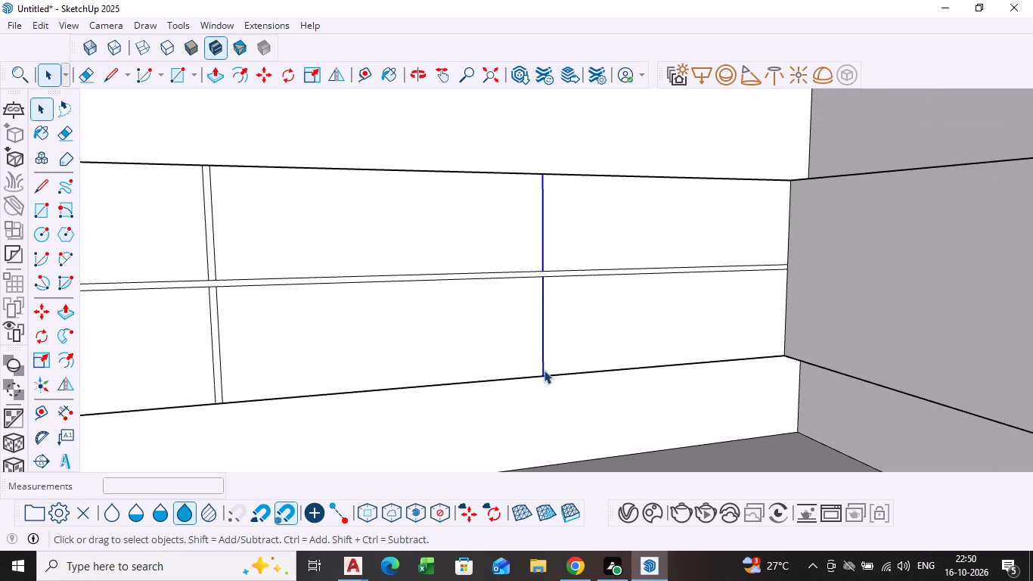
pyautogui.press('m')
pyautogui.click(544, 374)
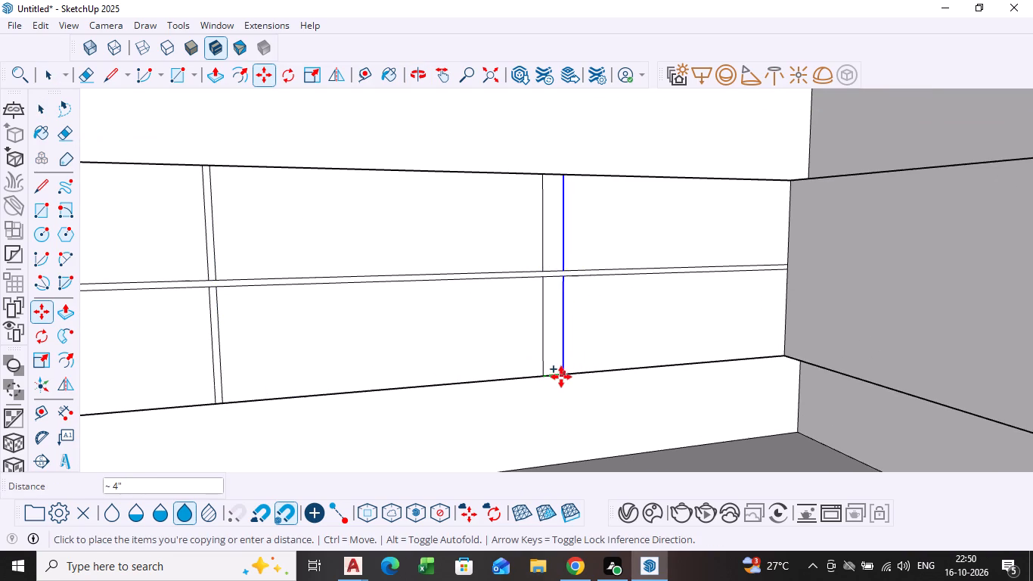
pyautogui.click(556, 376)
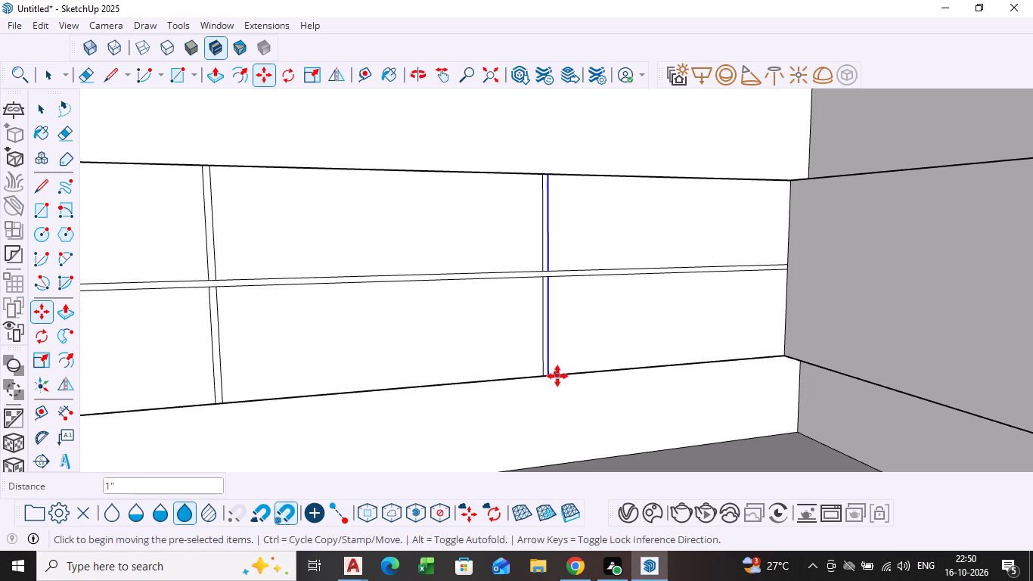
pyautogui.press('space')
pyautogui.scroll(-8, 603, 384)
pyautogui.click(582, 180)
# On the adjoining wall cabinet front, draw a horizontal line about 8' 10 1/2" long from the inner corner, level with the existing divider's lower line.
pyautogui.scroll(-2, 605, 357)
pyautogui.moveTo(606, 359); pyautogui.dragTo(642, 365, button='middle')
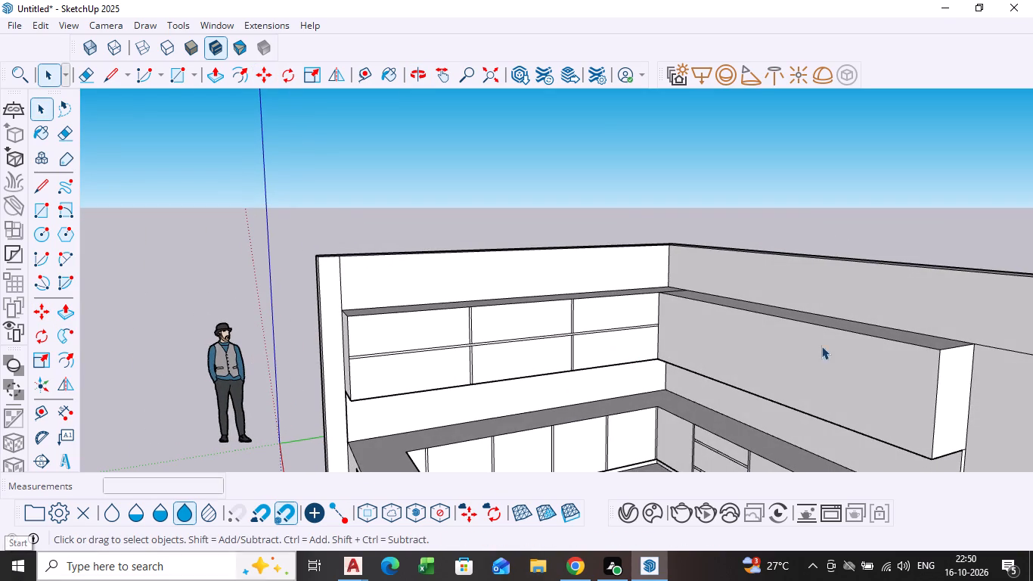
pyautogui.scroll(-3, 650, 291)
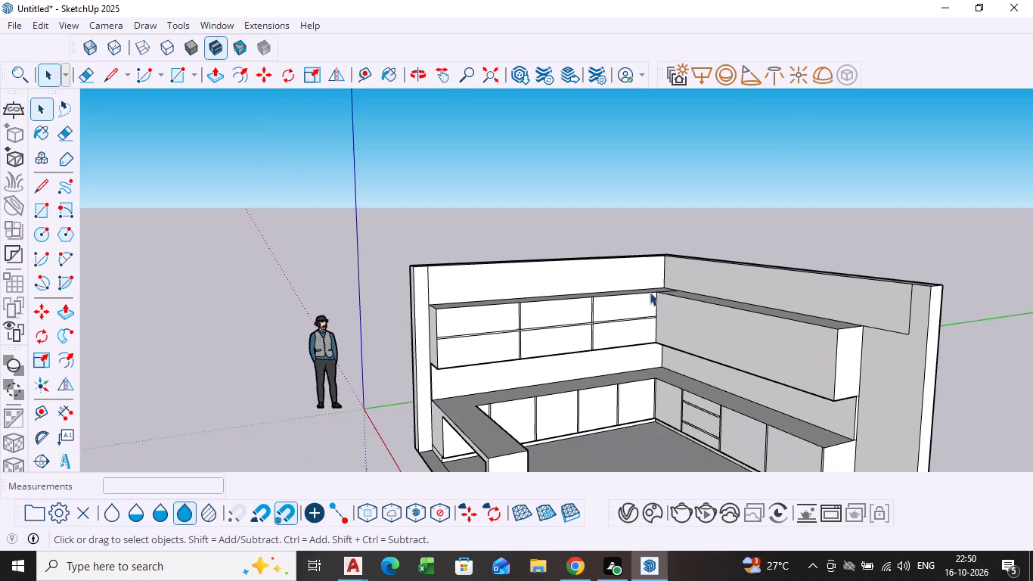
pyautogui.moveTo(659, 294); pyautogui.dragTo(436, 196, button='middle')
pyautogui.moveTo(453, 210); pyautogui.dragTo(677, 258, button='middle')
pyautogui.scroll(2, 449, 267)
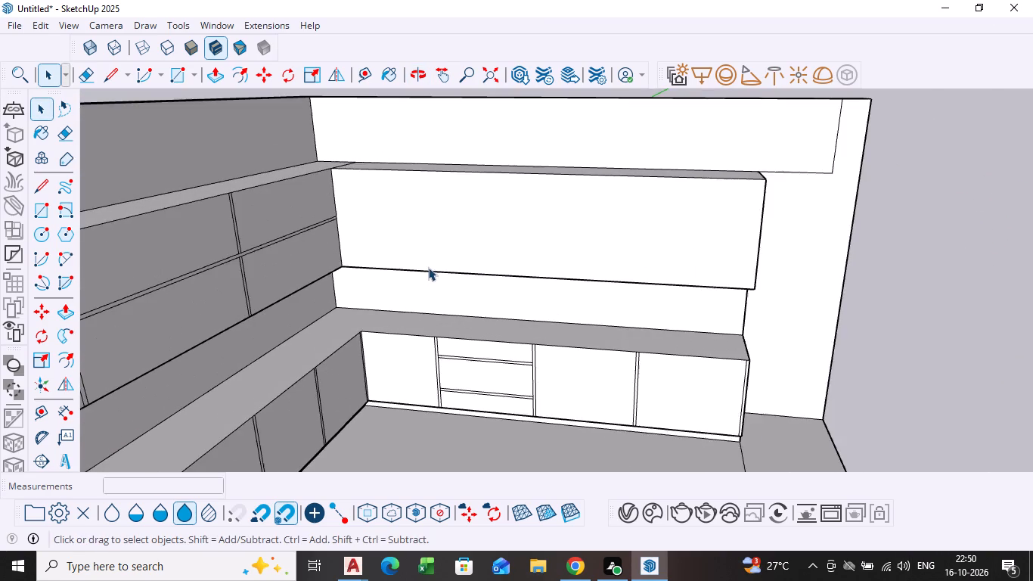
pyautogui.scroll(4, 428, 267)
pyautogui.press('l')
pyautogui.scroll(4, 334, 203)
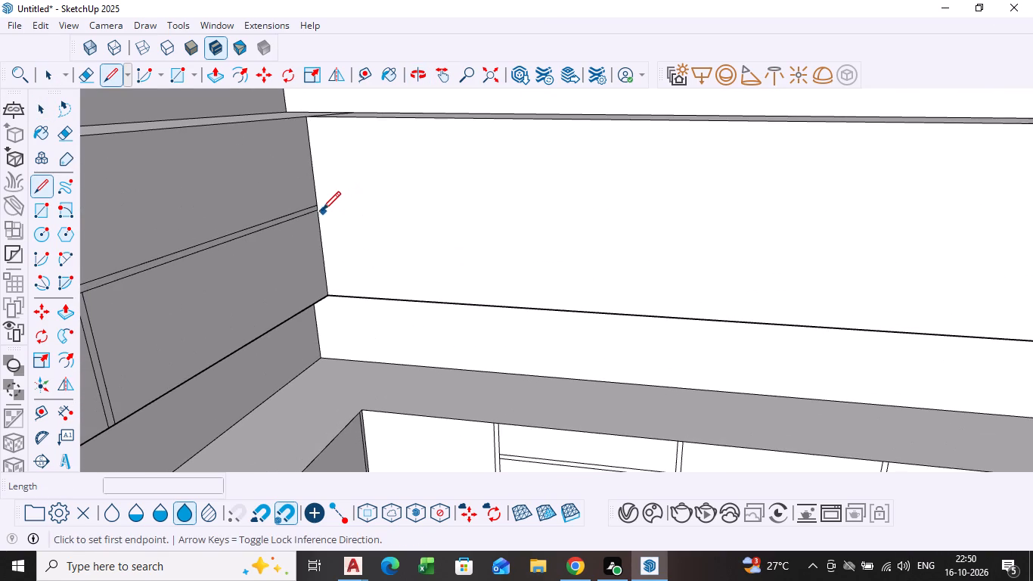
pyautogui.click(320, 213)
pyautogui.scroll(-4, 462, 228)
pyautogui.keyDown('shift'); pyautogui.moveTo(485, 235); pyautogui.dragTo(241, 220, button='middle'); pyautogui.keyUp('shift')
pyautogui.keyDown('shift'); pyautogui.scroll(-1, 485, 235); pyautogui.keyUp('shift')
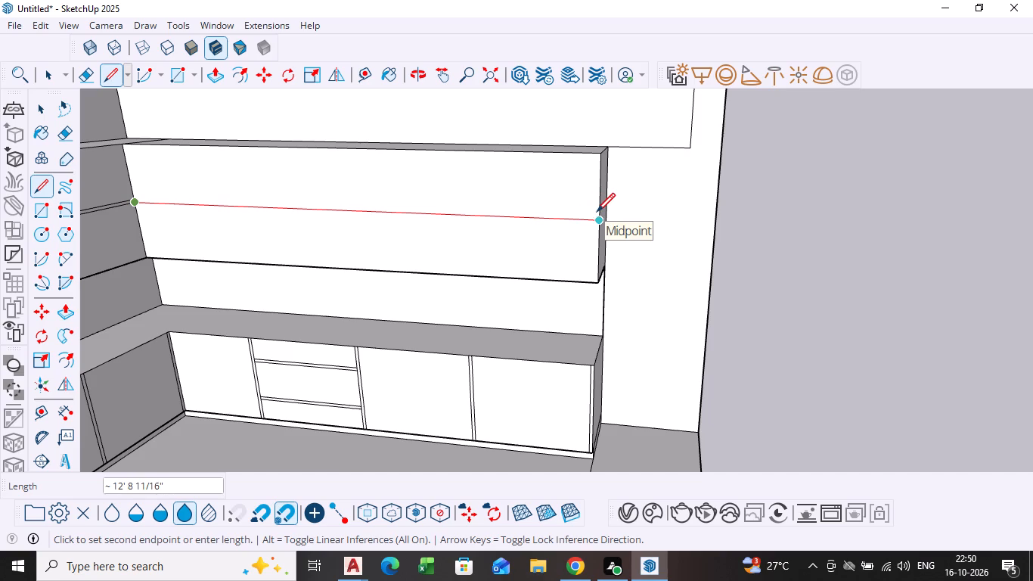
pyautogui.click(442, 210)
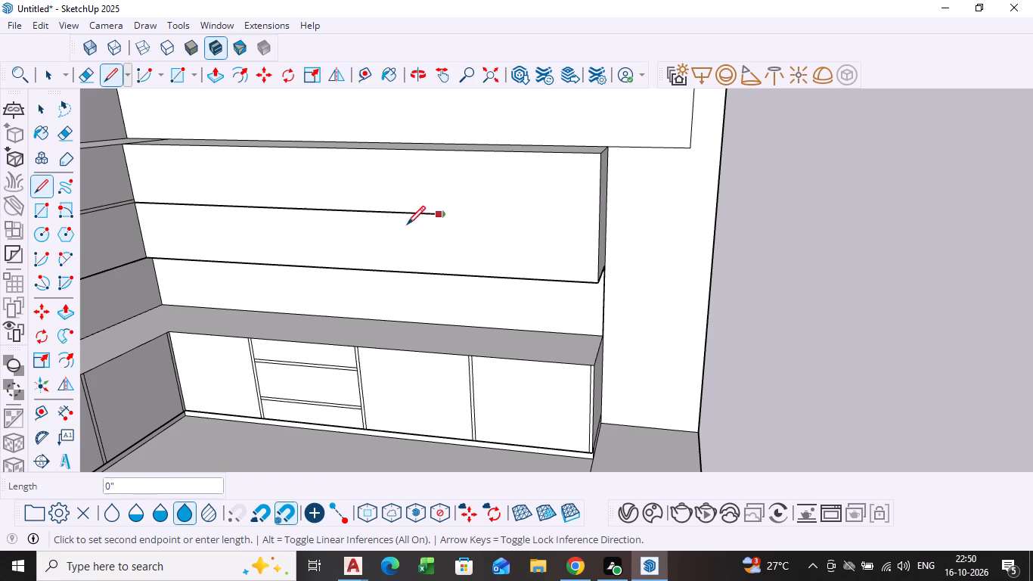
pyautogui.press('space')
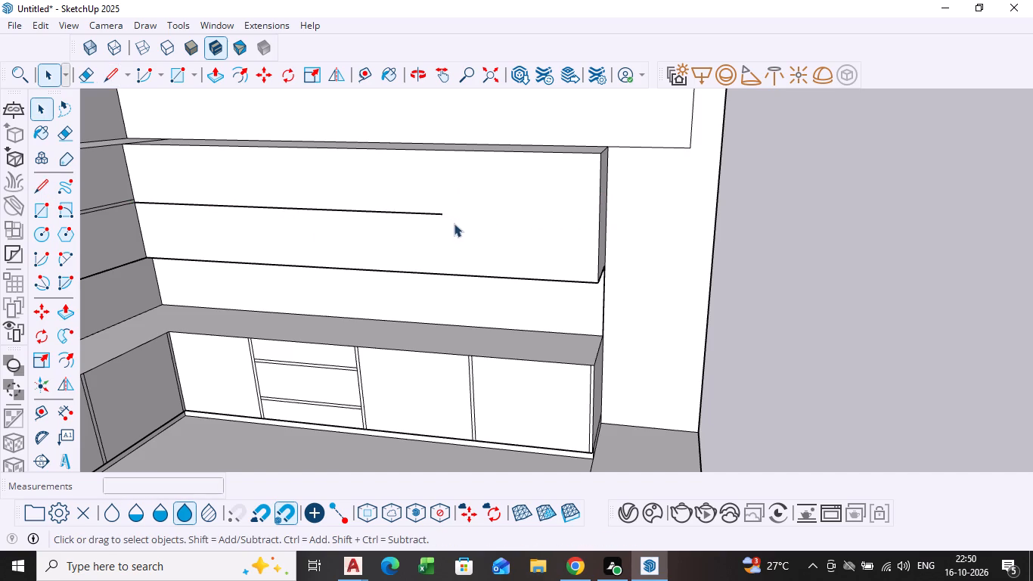
# Draw a vertical line from the top to the bottom edge of that front through the free end of the horizontal line.
pyautogui.press('l')
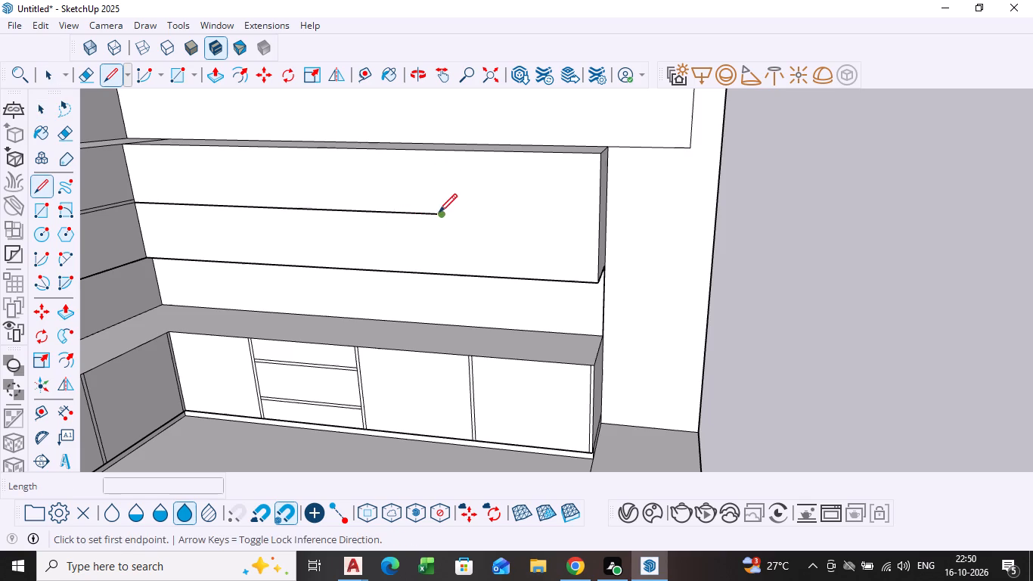
pyautogui.moveTo(442, 153); pyautogui.dragTo(442, 160)
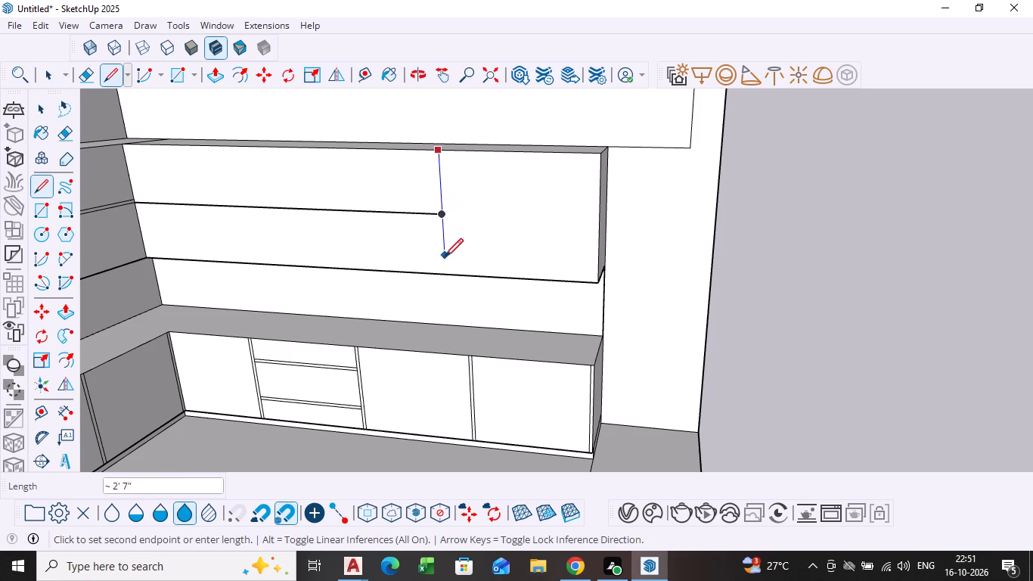
pyautogui.click(448, 271)
# Draw a second horizontal line about 8' 9 13/16" long from the adjoining divider's upper line to the vertical line, forming a narrow strip.
pyautogui.scroll(-2, 331, 204)
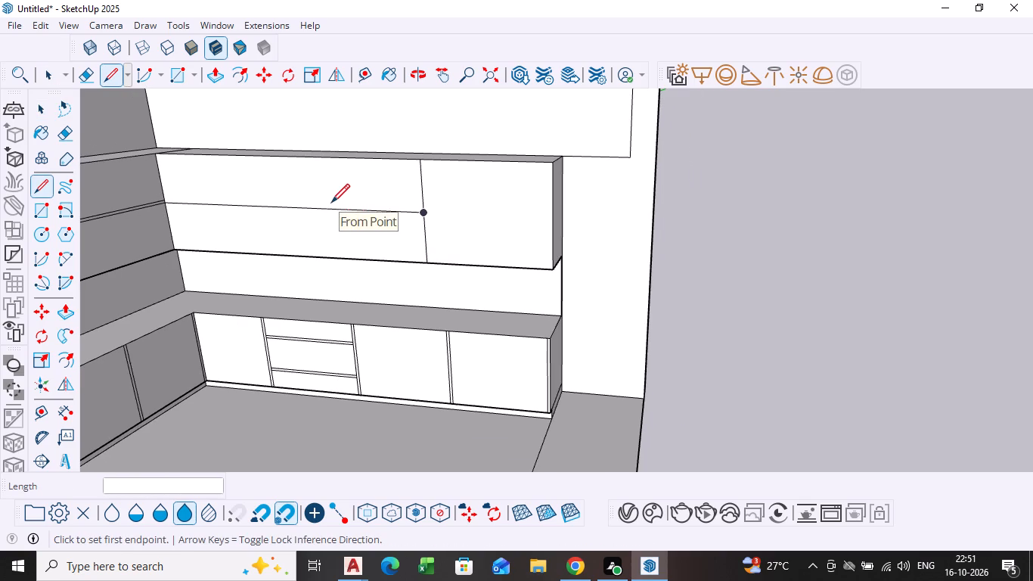
pyautogui.scroll(3, 199, 226)
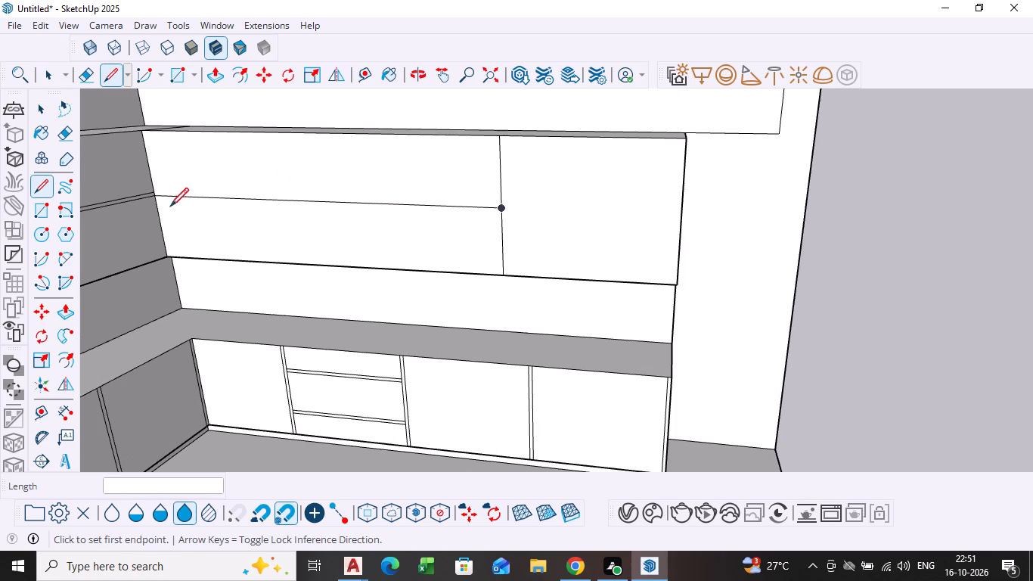
pyautogui.scroll(7, 169, 184)
pyautogui.click(143, 198)
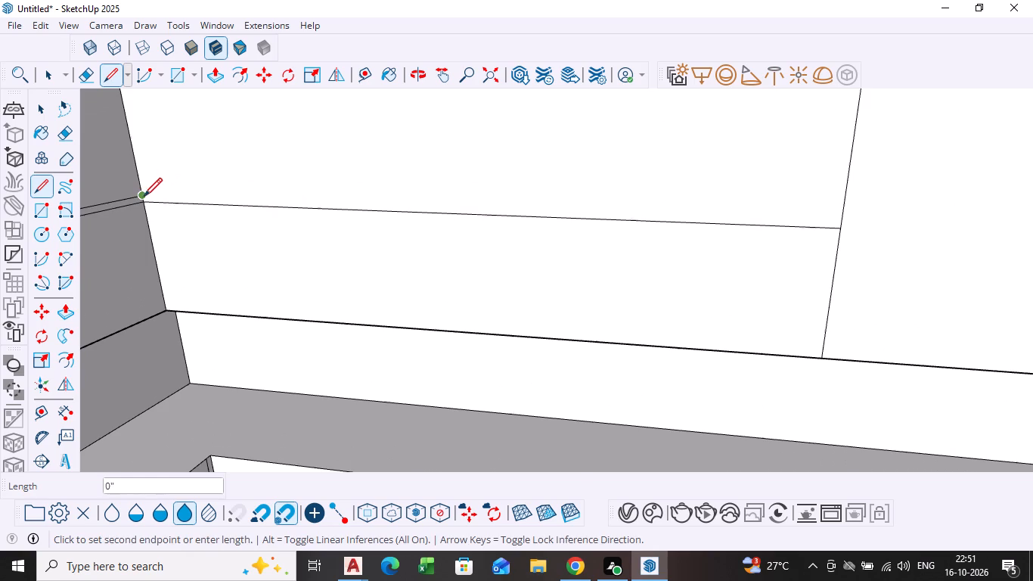
pyautogui.scroll(-4, 488, 214)
pyautogui.keyDown('shift'); pyautogui.moveTo(502, 219); pyautogui.dragTo(389, 256, button='middle'); pyautogui.keyUp('shift')
pyautogui.keyDown('shift'); pyautogui.scroll(-1, 383, 258); pyautogui.keyUp('shift')
pyautogui.scroll(3, 581, 247)
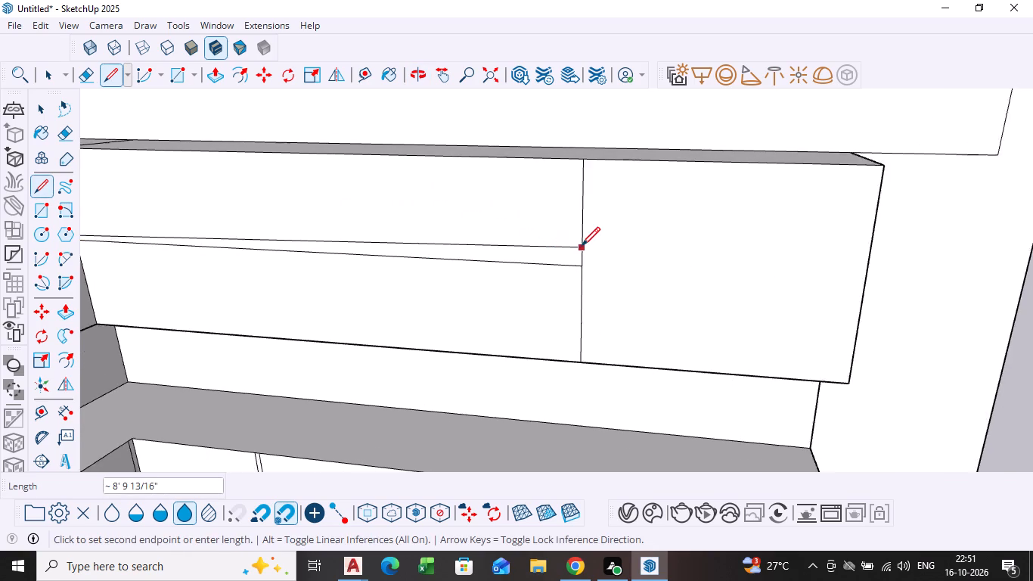
pyautogui.click(581, 255)
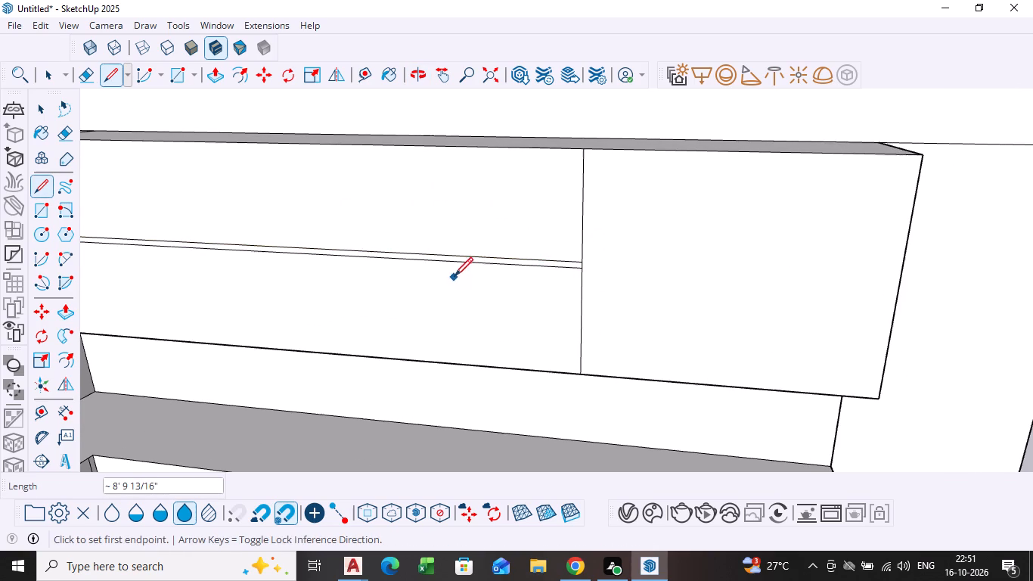
# Copy all segments of the vertical division line on the wall cabinet front 1" away from the inner corner, forming a narrow divider strip.
pyautogui.press('space')
pyautogui.scroll(-4, 326, 244)
pyautogui.keyDown('shift'); pyautogui.moveTo(326, 244); pyautogui.dragTo(492, 250, button='middle'); pyautogui.keyUp('shift')
pyautogui.keyDown('shift'); pyautogui.scroll(-1, 484, 248); pyautogui.keyUp('shift')
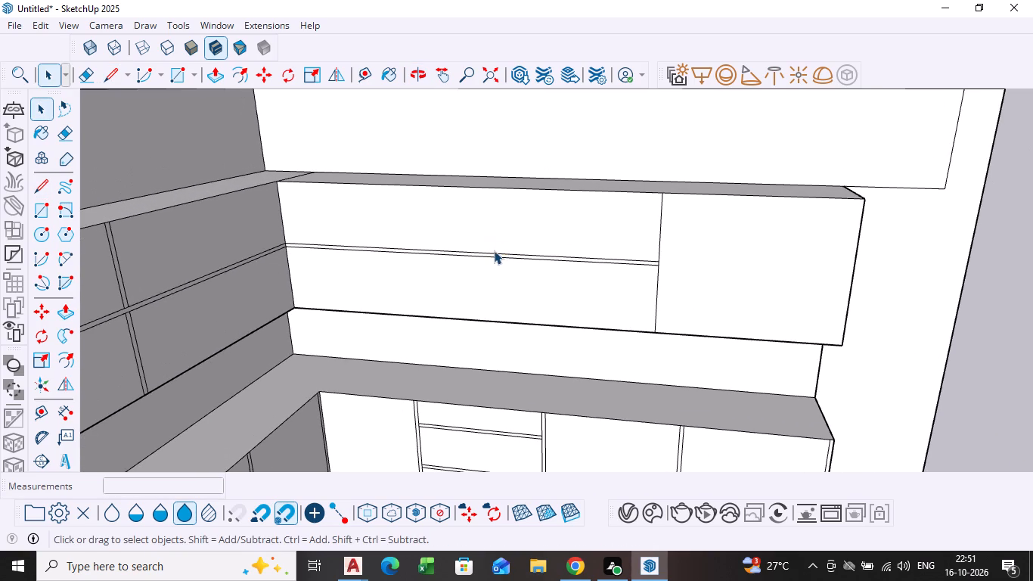
pyautogui.scroll(2, 417, 249)
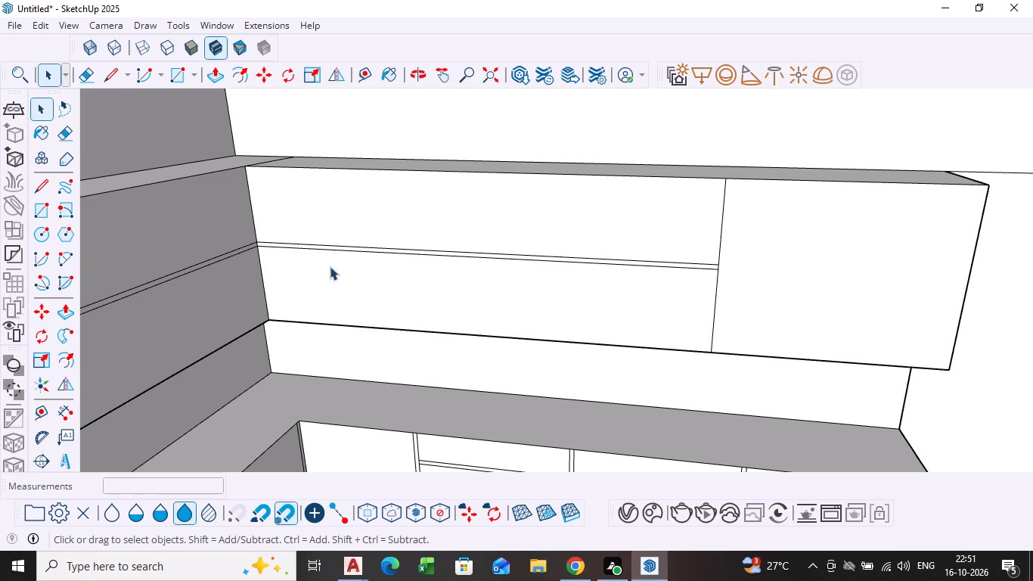
pyautogui.scroll(2, 717, 284)
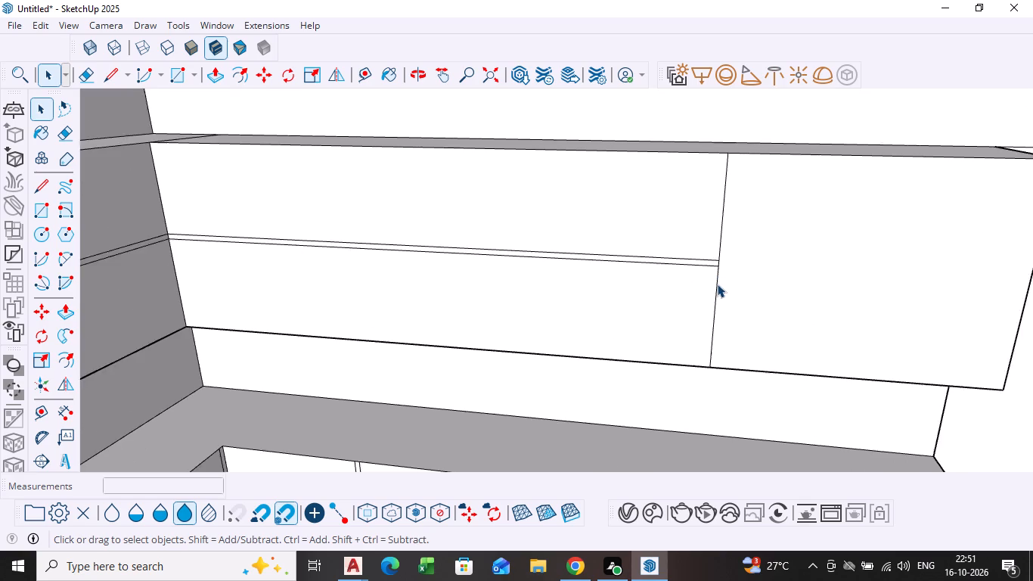
pyautogui.scroll(1, 717, 284)
pyautogui.click(718, 284)
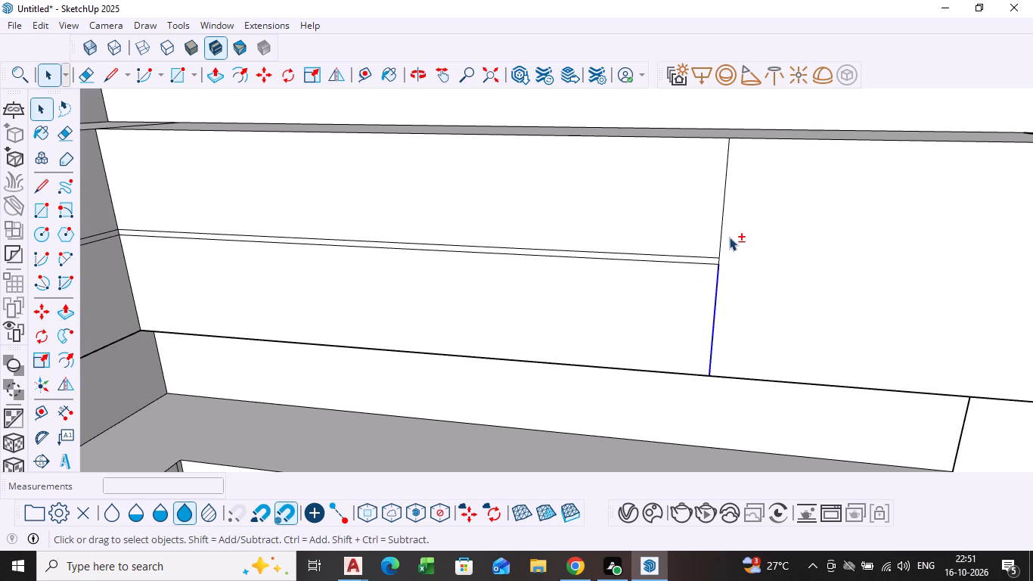
pyautogui.keyDown('shift'); pyautogui.click(721, 233); pyautogui.keyUp('shift')
pyautogui.keyDown('shift'); pyautogui.scroll(3, 724, 263); pyautogui.keyUp('shift')
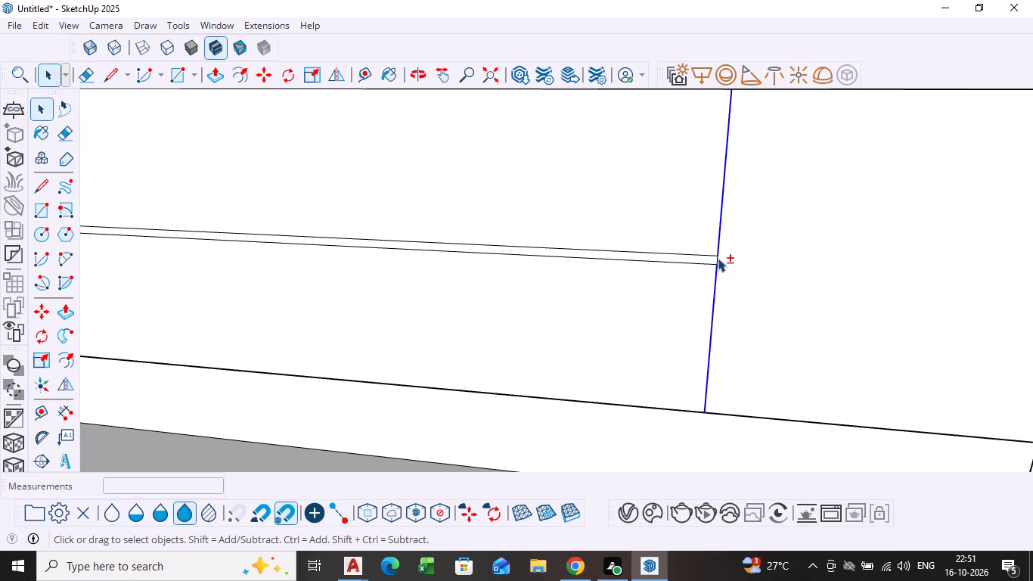
pyautogui.keyDown('shift'); pyautogui.click(718, 258); pyautogui.keyUp('shift')
pyautogui.scroll(8, 719, 263)
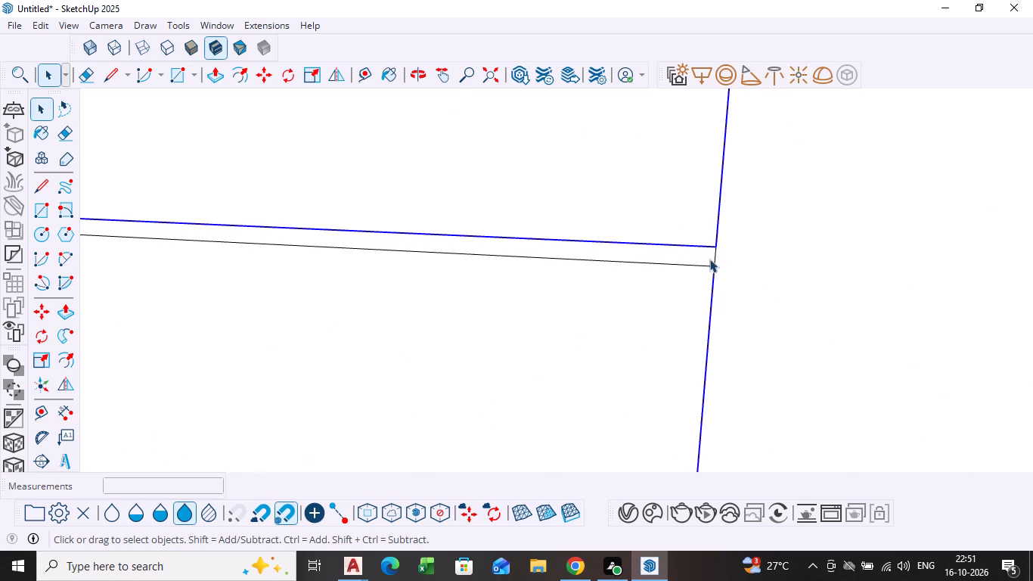
pyautogui.keyDown('shift'); pyautogui.click(682, 244); pyautogui.keyUp('shift')
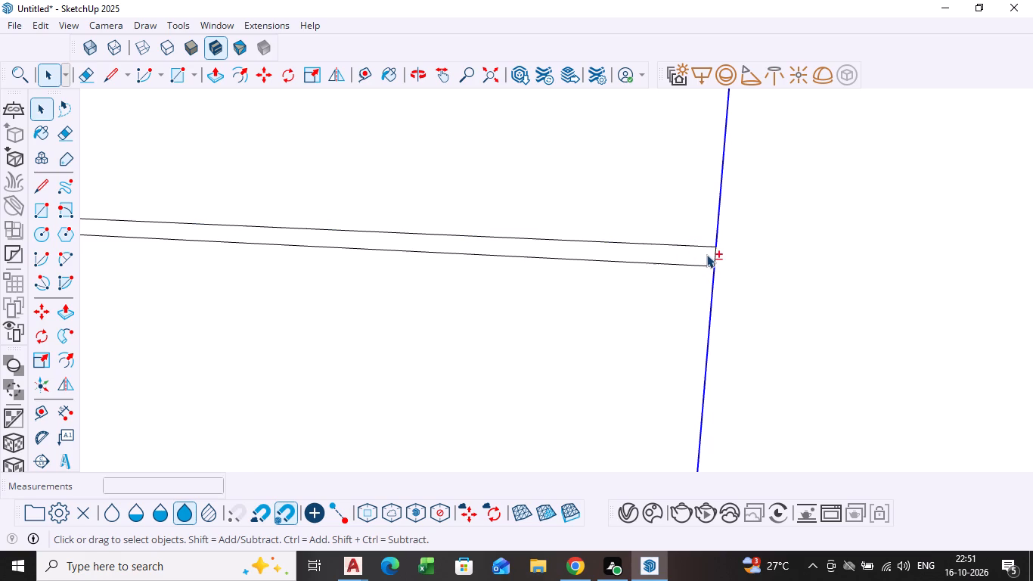
pyautogui.keyDown('shift'); pyautogui.click(715, 253); pyautogui.keyUp('shift')
pyautogui.press('m')
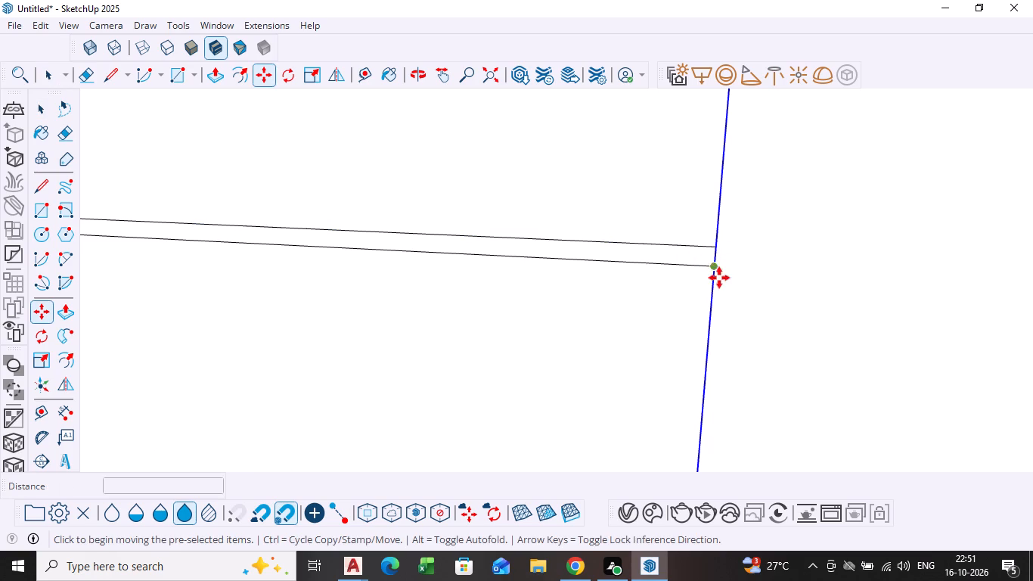
pyautogui.scroll(-3, 714, 309)
pyautogui.keyDown('shift'); pyautogui.moveTo(714, 310); pyautogui.dragTo(624, 99, button='middle'); pyautogui.keyUp('shift')
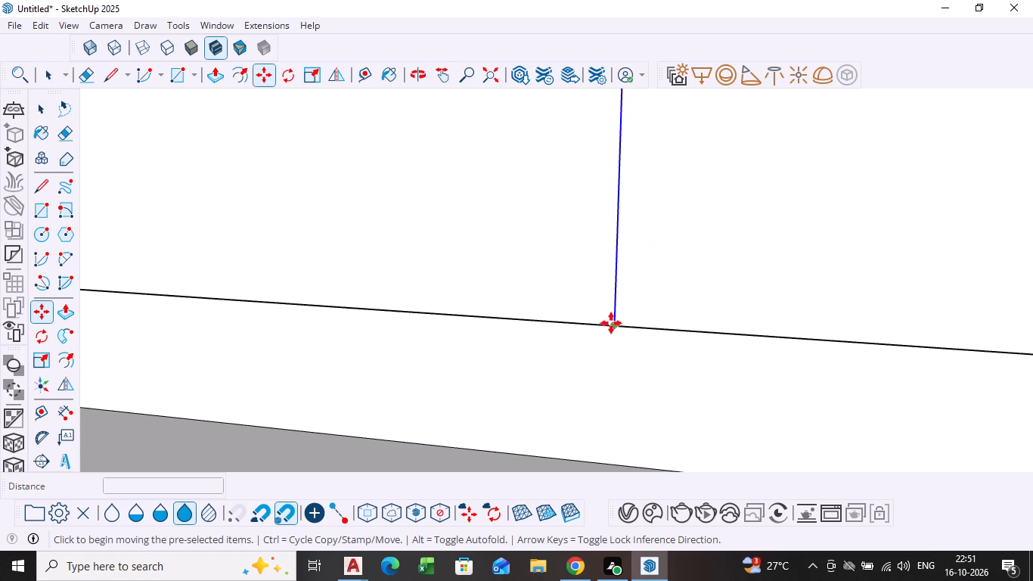
pyautogui.click(616, 325)
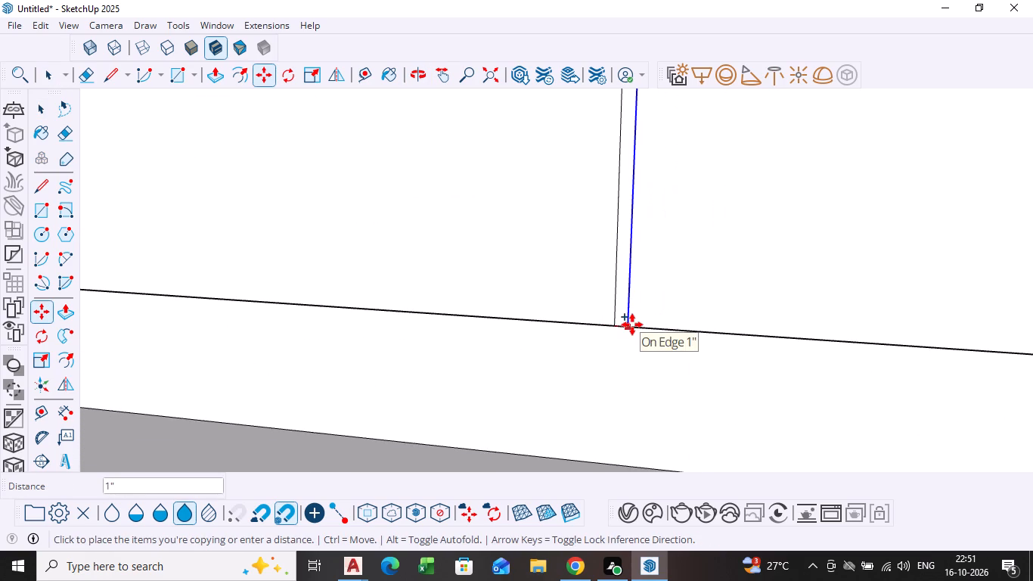
pyautogui.click(632, 325)
pyautogui.press('space')
# Copy both lines of the vertical divider strip about 4' 9" along the cabinet's lower edge toward the inner corner.
pyautogui.scroll(-10, 538, 299)
pyautogui.scroll(-2, 481, 263)
pyautogui.keyDown('shift'); pyautogui.moveTo(482, 259); pyautogui.dragTo(532, 255, button='middle'); pyautogui.keyUp('shift')
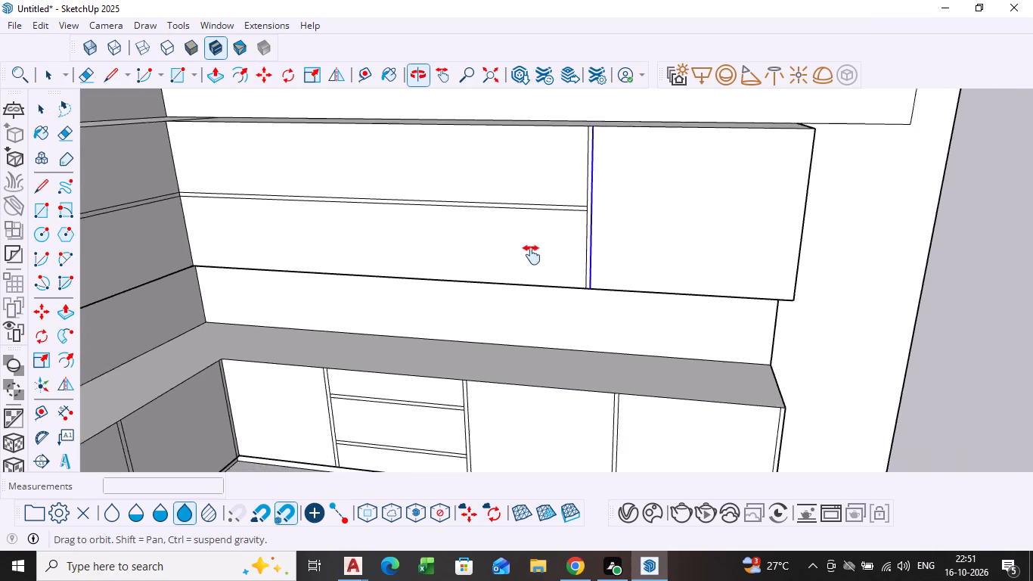
pyautogui.keyDown('shift'); pyautogui.moveTo(532, 255); pyautogui.dragTo(613, 274, button='middle'); pyautogui.keyUp('shift')
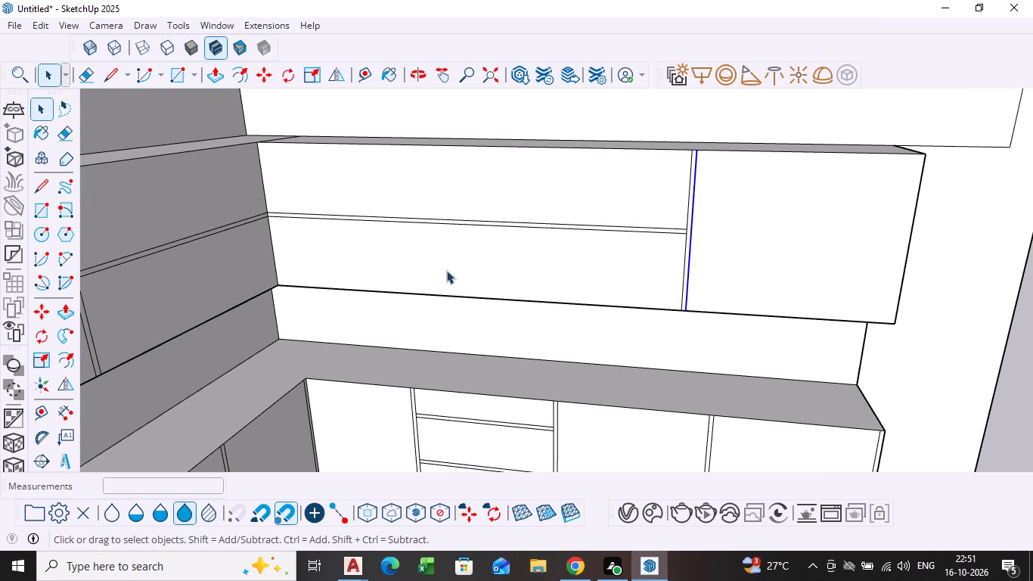
pyautogui.moveTo(456, 259); pyautogui.dragTo(515, 233, button='middle')
pyautogui.scroll(2, 682, 256)
pyautogui.click(684, 256)
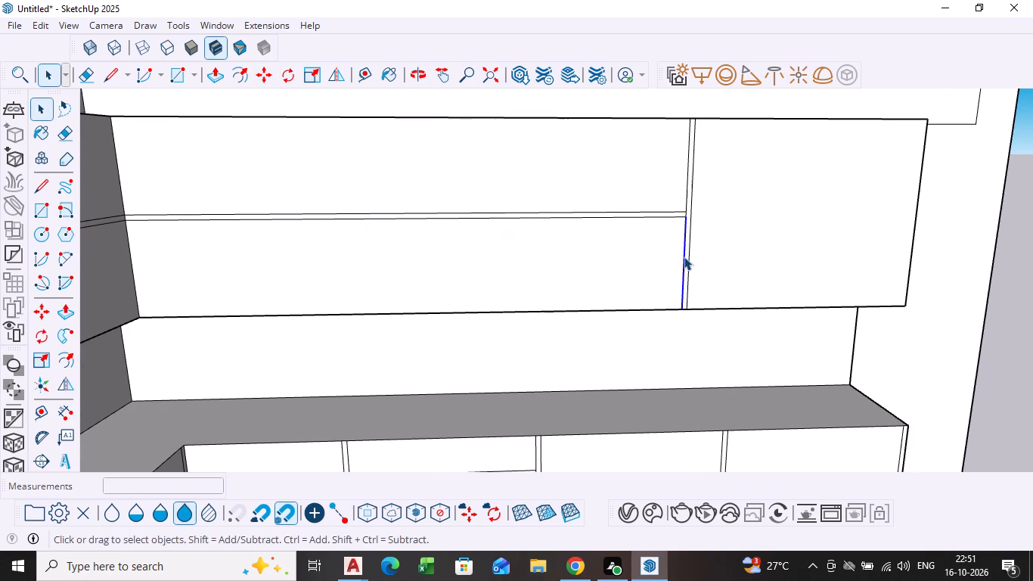
pyautogui.keyDown('shift'); pyautogui.click(687, 189); pyautogui.keyUp('shift')
pyautogui.keyDown('shift'); pyautogui.click(691, 204); pyautogui.keyUp('shift')
pyautogui.keyDown('shift'); pyautogui.scroll(3, 687, 216); pyautogui.keyUp('shift')
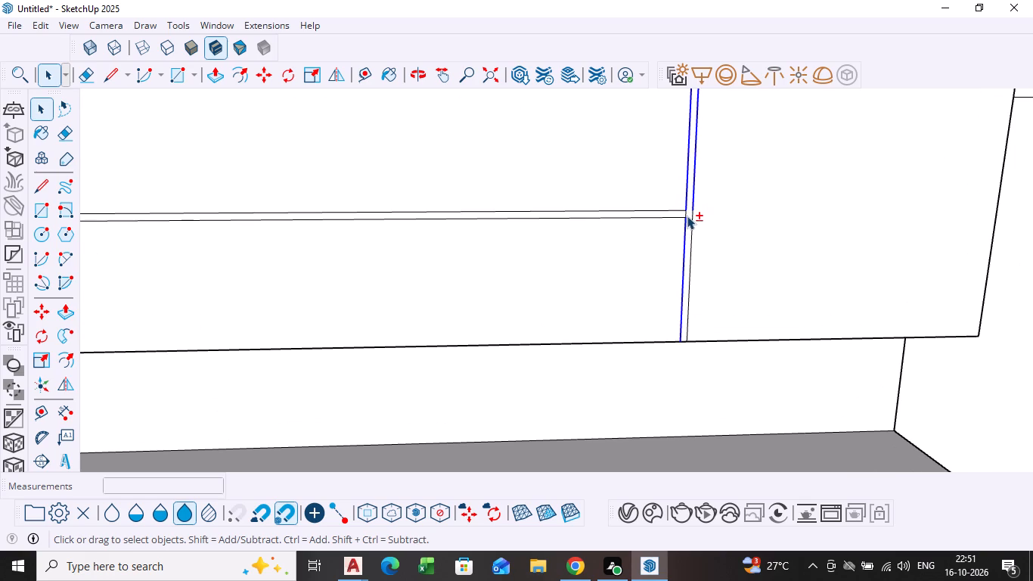
pyautogui.keyDown('shift'); pyautogui.click(693, 240); pyautogui.keyUp('shift')
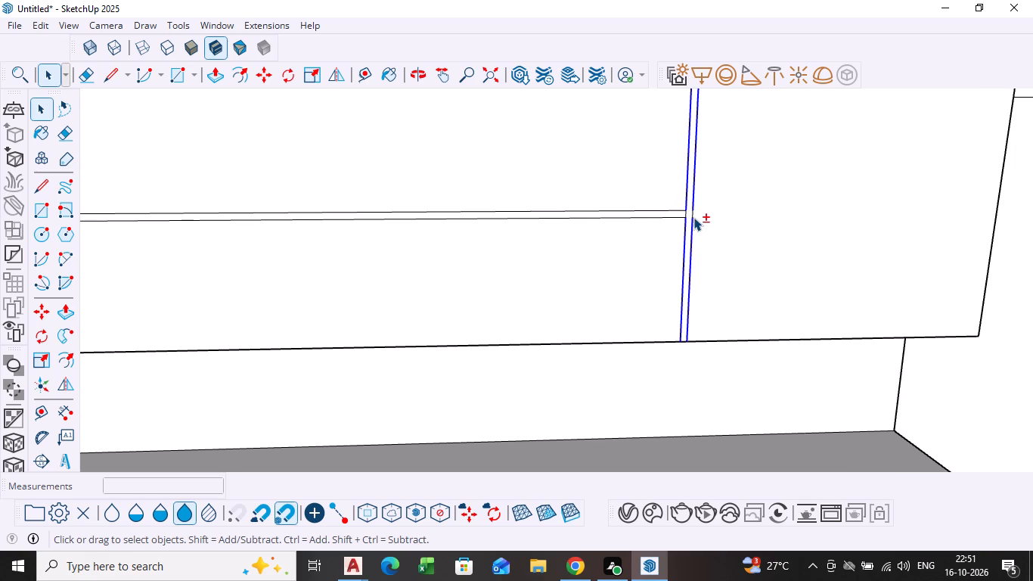
pyautogui.keyDown('shift'); pyautogui.click(692, 207); pyautogui.keyUp('shift')
pyautogui.keyDown('shift'); pyautogui.scroll(4, 691, 216); pyautogui.keyUp('shift')
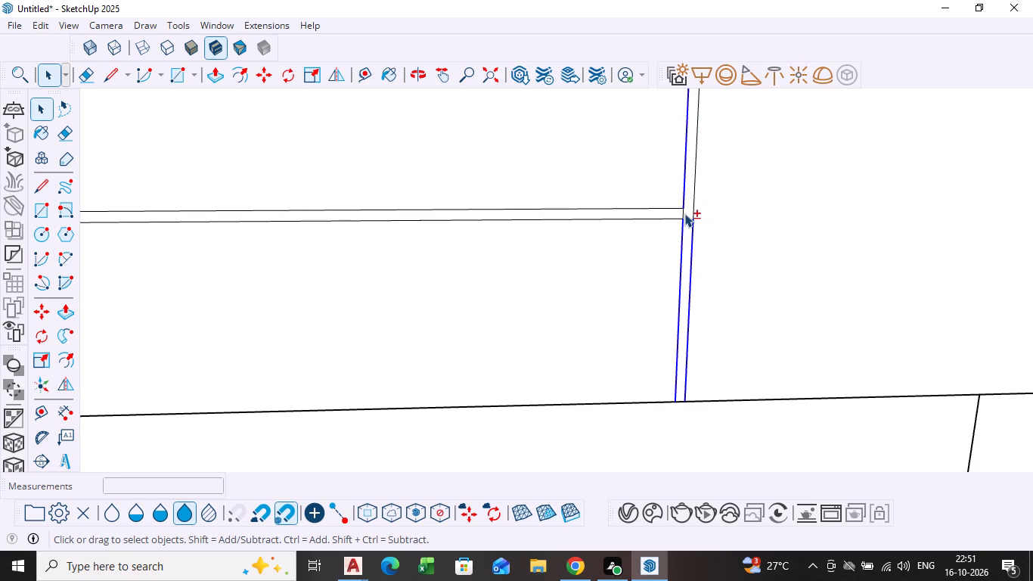
pyautogui.keyDown('shift'); pyautogui.click(684, 213); pyautogui.keyUp('shift')
pyautogui.keyDown('shift'); pyautogui.click(694, 200); pyautogui.keyUp('shift')
pyautogui.keyDown('shift'); pyautogui.scroll(-3, 697, 231); pyautogui.keyUp('shift')
pyautogui.keyDown('shift'); pyautogui.scroll(9, 697, 216); pyautogui.keyUp('shift')
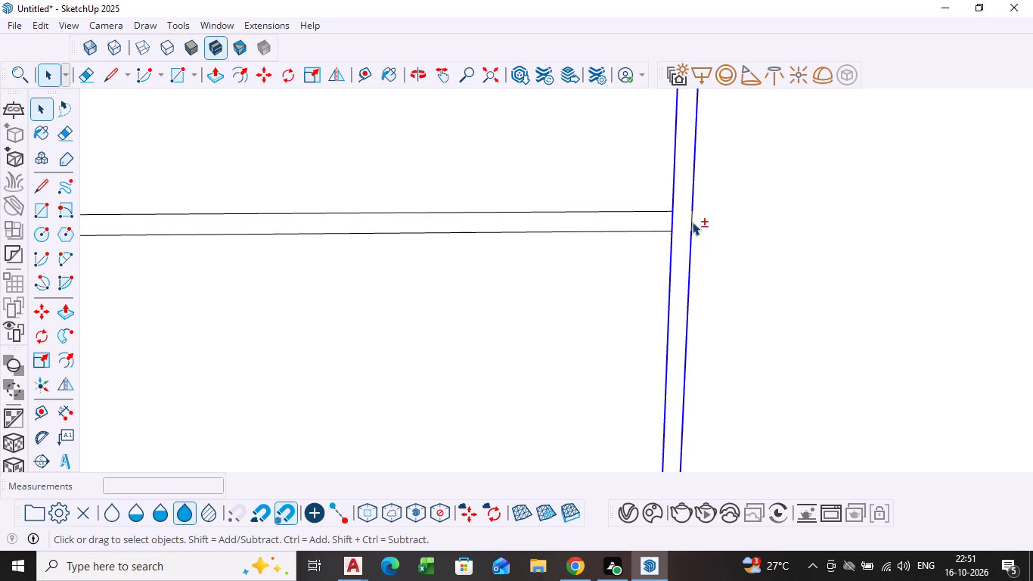
pyautogui.keyDown('shift'); pyautogui.click(693, 216); pyautogui.keyUp('shift')
pyautogui.press('m')
pyautogui.scroll(-7, 664, 297)
pyautogui.scroll(-2, 643, 371)
pyautogui.keyDown('shift'); pyautogui.moveTo(644, 366); pyautogui.dragTo(644, 365, button='middle'); pyautogui.keyUp('shift')
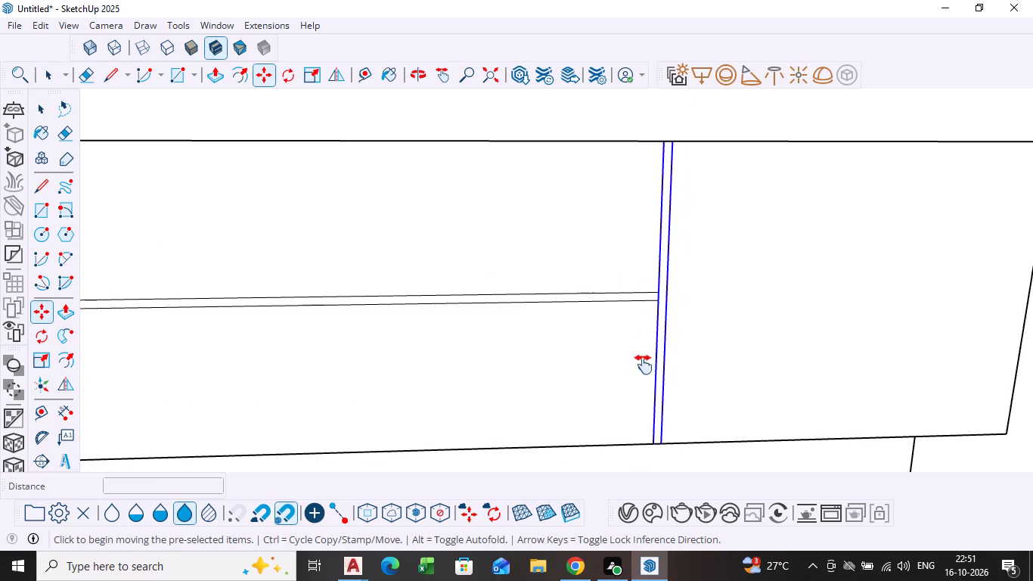
pyautogui.keyDown('shift'); pyautogui.moveTo(644, 365); pyautogui.dragTo(664, 204, button='middle'); pyautogui.keyUp('shift')
pyautogui.click(674, 287)
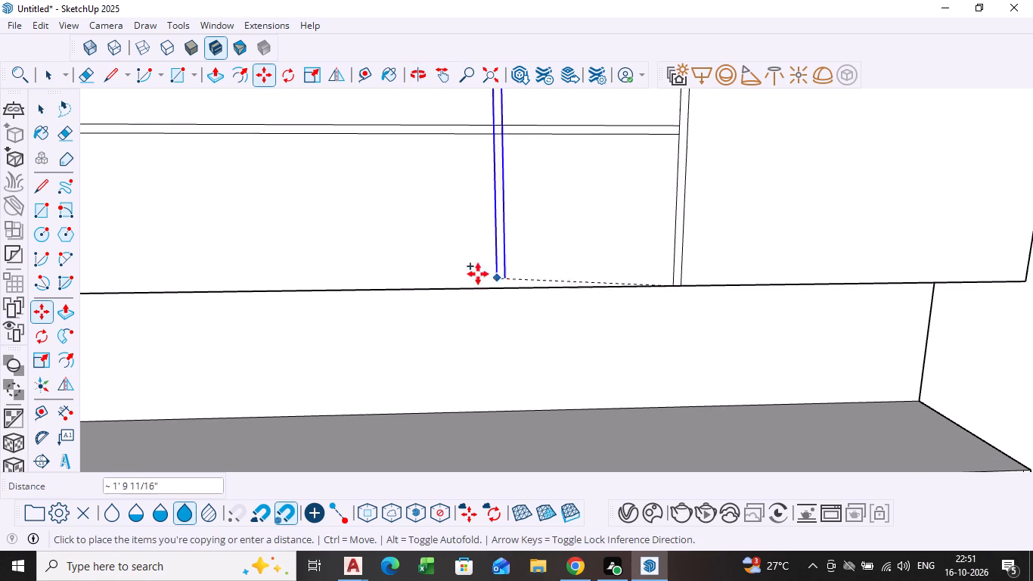
pyautogui.scroll(-4, 459, 270)
pyautogui.keyDown('shift'); pyautogui.scroll(-1, 458, 268); pyautogui.keyUp('shift')
pyautogui.keyDown('shift'); pyautogui.moveTo(461, 268); pyautogui.dragTo(600, 322, button='middle'); pyautogui.keyUp('shift')
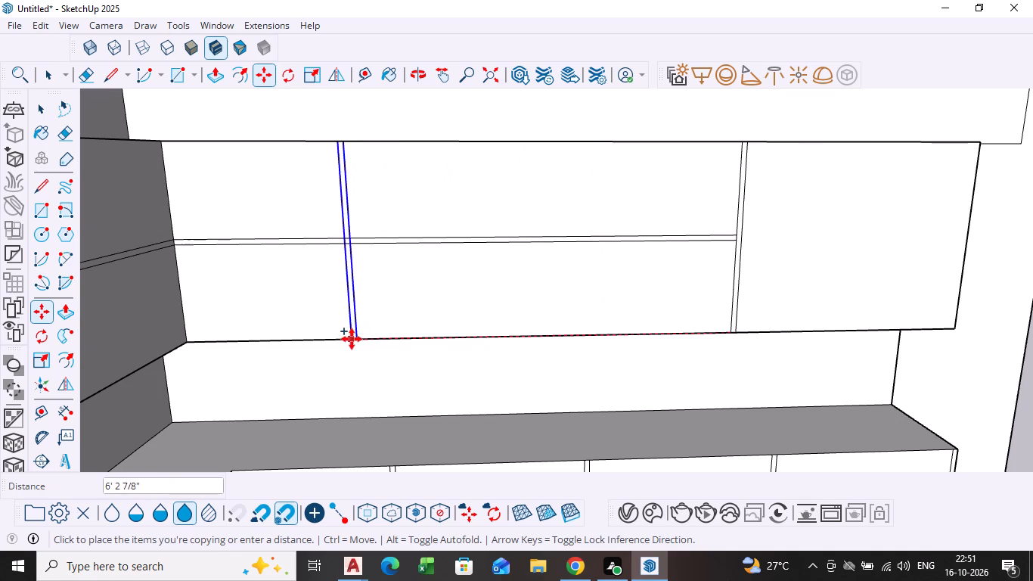
pyautogui.click(445, 346)
pyautogui.press('space')
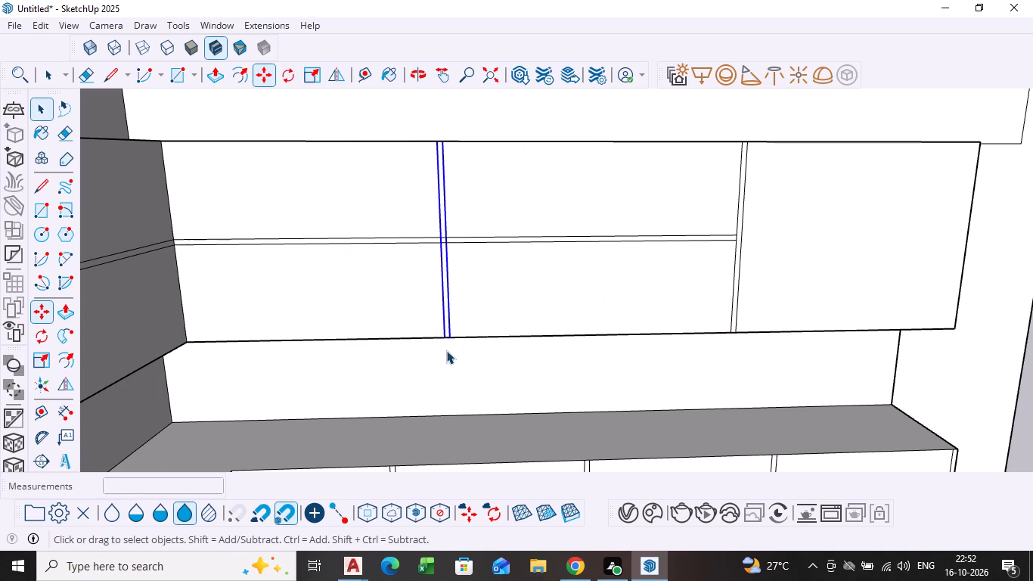
pyautogui.scroll(-5, 457, 381)
pyautogui.click(555, 118)
# Delete the short vertical segment closing the end of the horizontal divider strip where it meets the vertical strip farther from the inner corner.
pyautogui.scroll(-1, 560, 260)
pyautogui.moveTo(551, 270); pyautogui.dragTo(475, 247, button='middle')
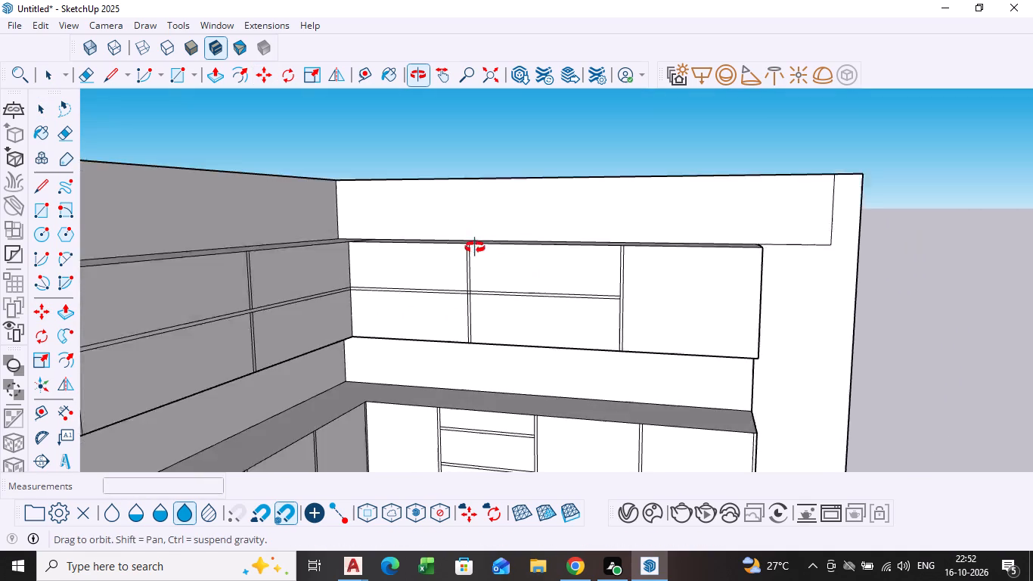
pyautogui.moveTo(475, 247); pyautogui.dragTo(442, 233, button='middle')
pyautogui.scroll(3, 709, 325)
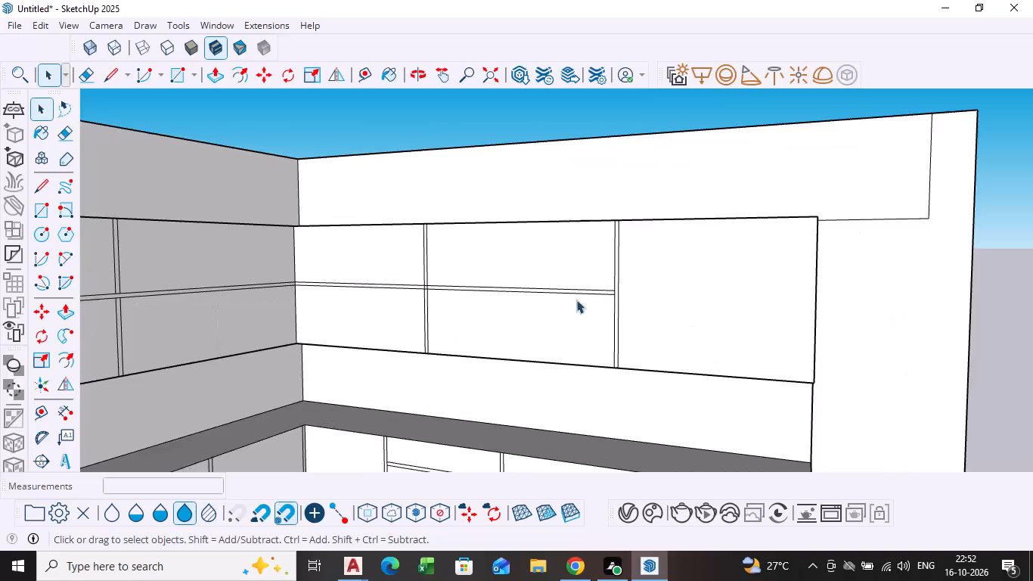
pyautogui.scroll(8, 617, 287)
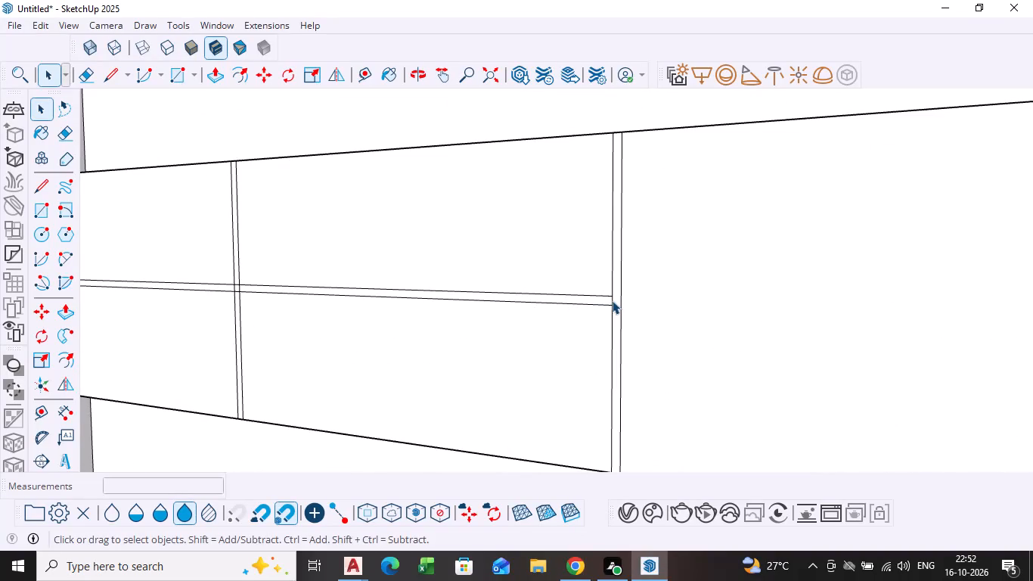
pyautogui.click(612, 300)
pyautogui.press('Delete')
# Examine the divided wall and base cabinet fronts and the countertop from several angles.
pyautogui.scroll(-10, 488, 285)
pyautogui.keyDown('shift'); pyautogui.moveTo(448, 261); pyautogui.dragTo(606, 243, button='middle'); pyautogui.keyUp('shift')
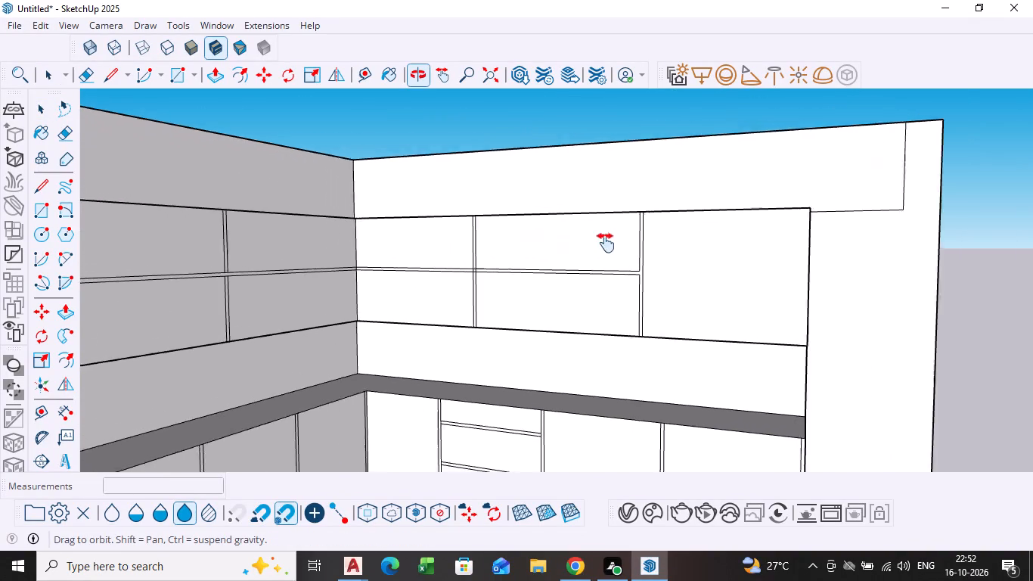
pyautogui.keyDown('shift'); pyautogui.moveTo(606, 243); pyautogui.dragTo(739, 225, button='middle'); pyautogui.keyUp('shift')
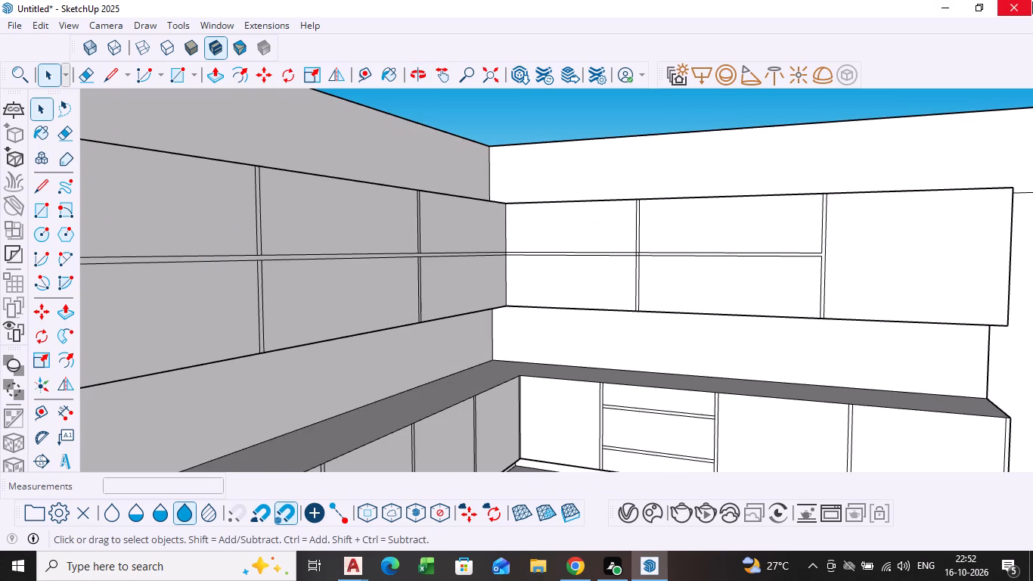
pyautogui.scroll(-4, 318, 243)
pyautogui.moveTo(315, 242); pyautogui.dragTo(240, 235, button='middle')
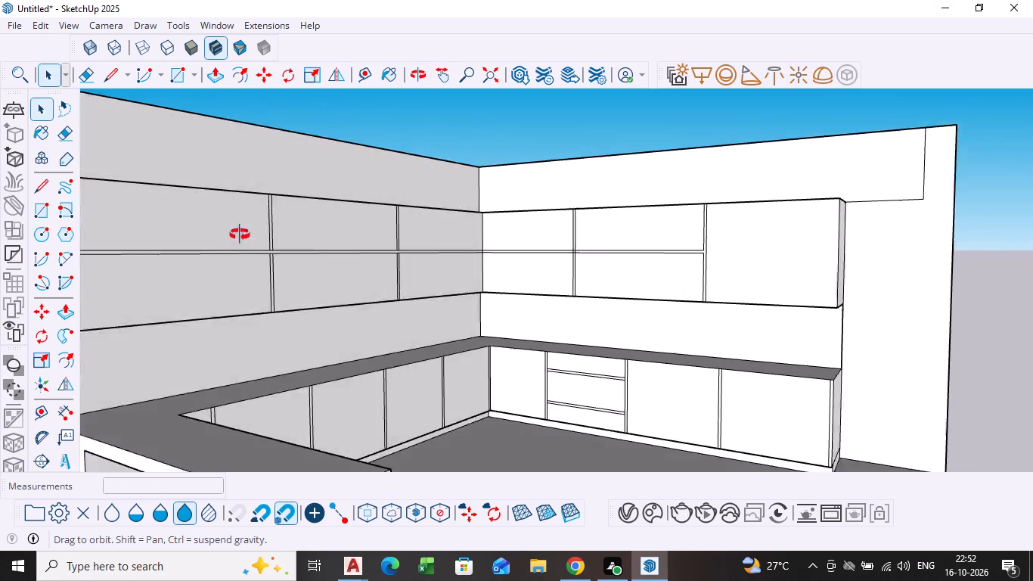
pyautogui.moveTo(240, 235); pyautogui.dragTo(217, 229, button='middle')
pyautogui.scroll(-4, 409, 276)
pyautogui.moveTo(468, 351); pyautogui.dragTo(429, 353, button='middle')
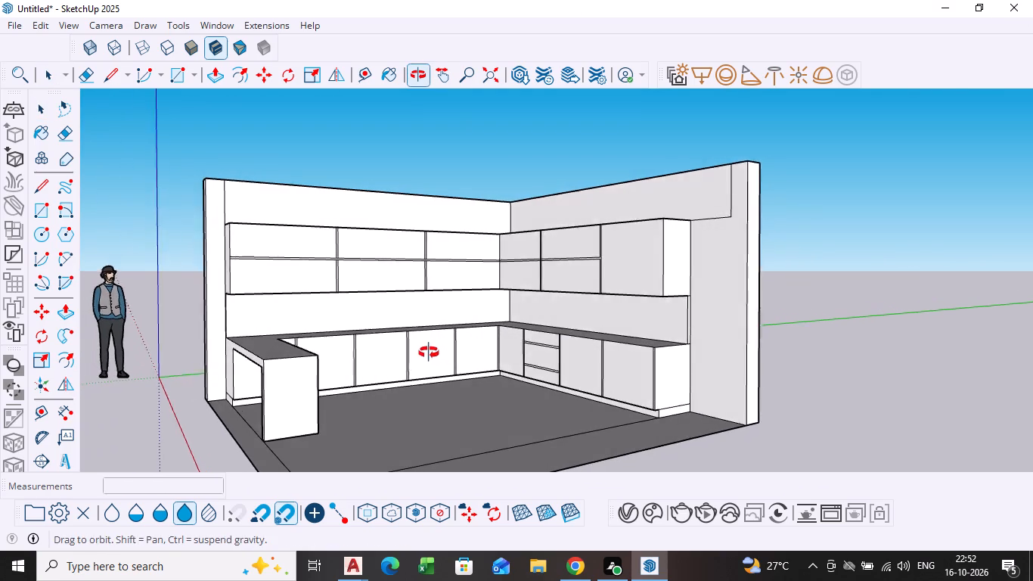
pyautogui.moveTo(429, 353); pyautogui.dragTo(429, 352, button='middle')
pyautogui.scroll(3, 610, 355)
pyautogui.moveTo(571, 353); pyautogui.dragTo(544, 430, button='middle')
pyautogui.scroll(3, 645, 359)
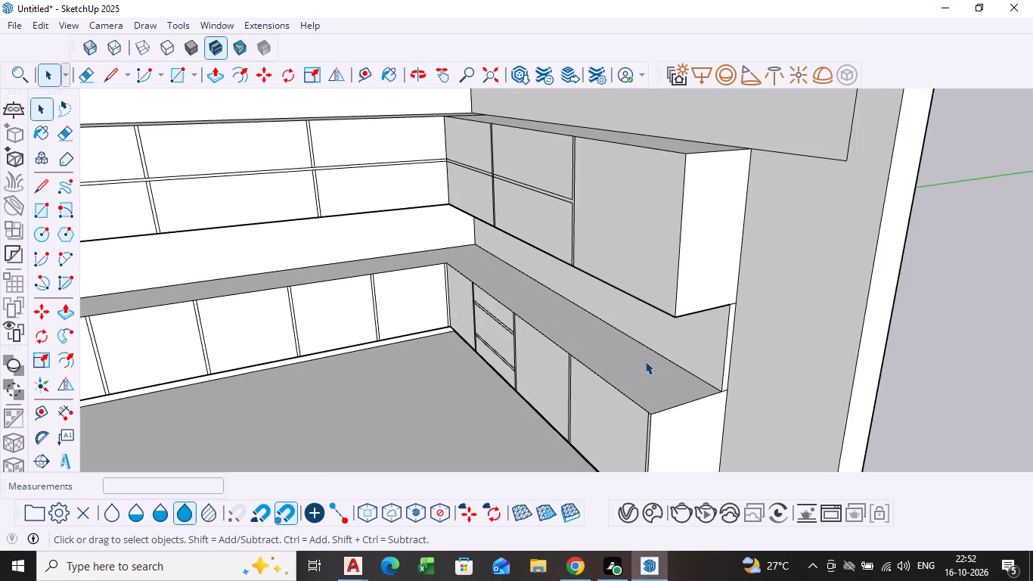
pyautogui.moveTo(645, 370); pyautogui.dragTo(611, 399, button='middle')
pyautogui.scroll(5, 599, 388)
pyautogui.moveTo(590, 382); pyautogui.dragTo(589, 382, button='middle')
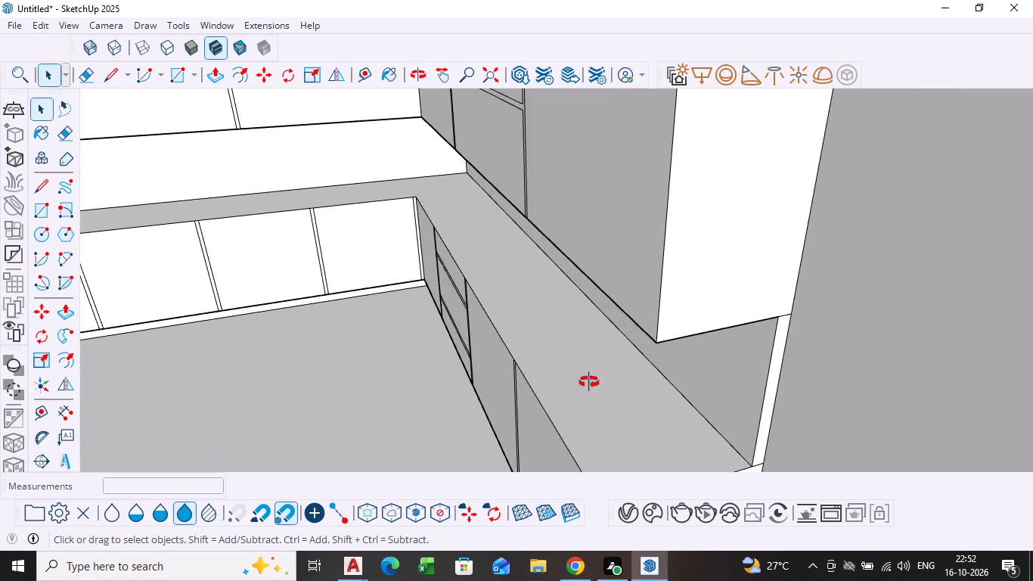
pyautogui.moveTo(589, 382); pyautogui.dragTo(734, 345, button='middle')
pyautogui.keyDown('shift'); pyautogui.moveTo(573, 326); pyautogui.dragTo(426, 283, button='middle'); pyautogui.keyUp('shift')
pyautogui.keyDown('shift'); pyautogui.scroll(-1, 572, 326); pyautogui.keyUp('shift')
pyautogui.moveTo(423, 306); pyautogui.dragTo(516, 350, button='middle')
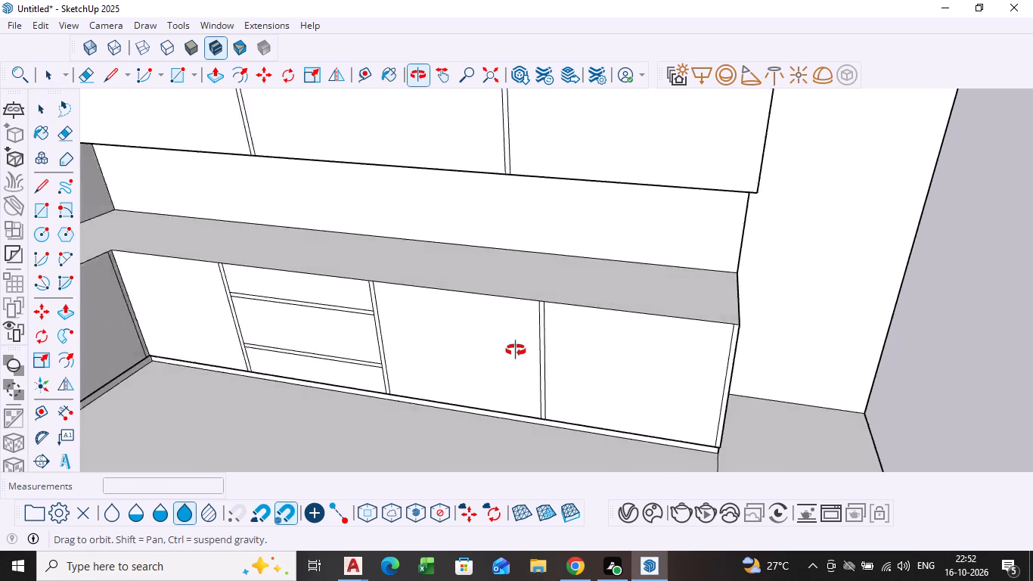
pyautogui.moveTo(516, 350); pyautogui.dragTo(552, 347, button='middle')
pyautogui.scroll(6, 531, 294)
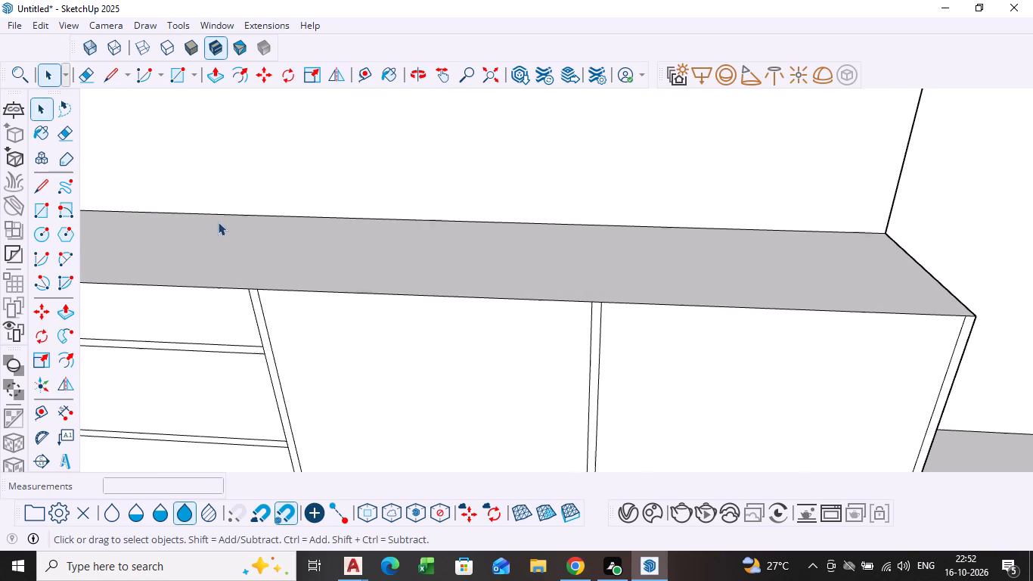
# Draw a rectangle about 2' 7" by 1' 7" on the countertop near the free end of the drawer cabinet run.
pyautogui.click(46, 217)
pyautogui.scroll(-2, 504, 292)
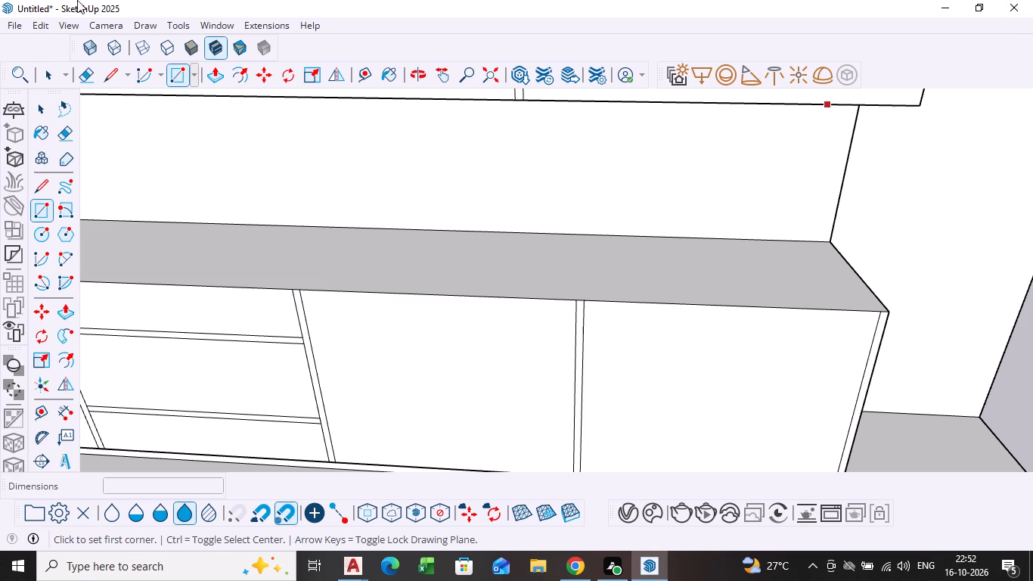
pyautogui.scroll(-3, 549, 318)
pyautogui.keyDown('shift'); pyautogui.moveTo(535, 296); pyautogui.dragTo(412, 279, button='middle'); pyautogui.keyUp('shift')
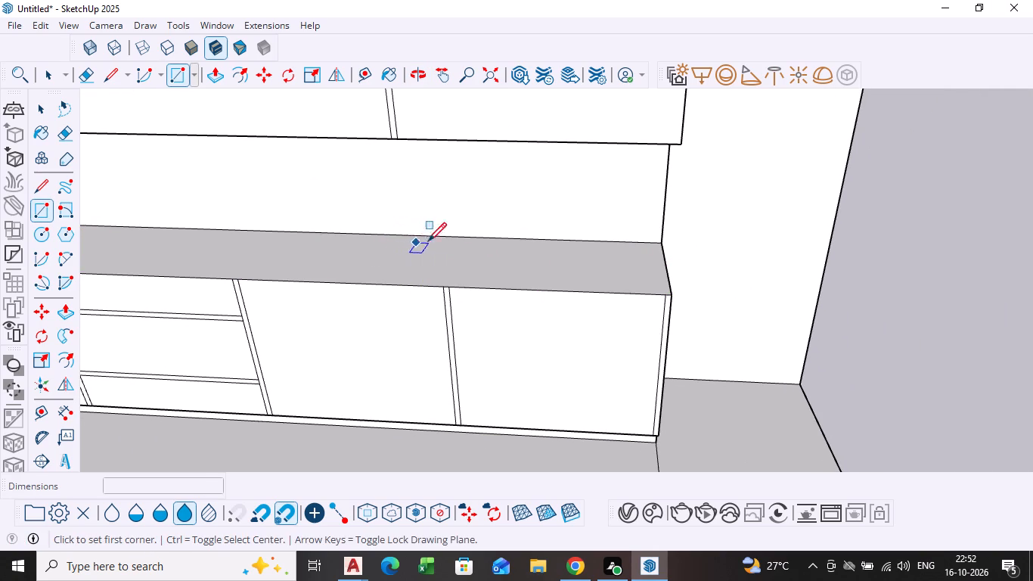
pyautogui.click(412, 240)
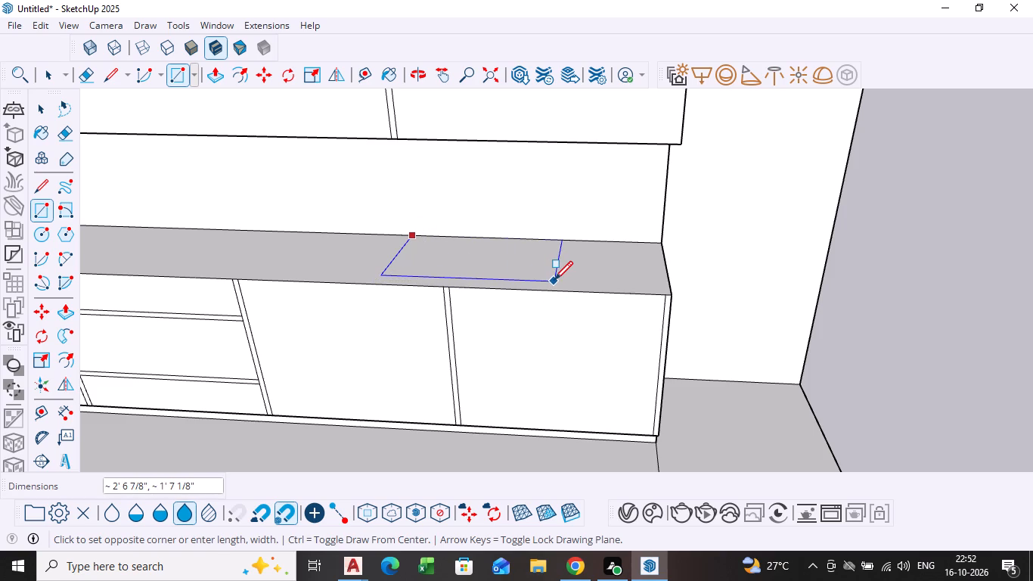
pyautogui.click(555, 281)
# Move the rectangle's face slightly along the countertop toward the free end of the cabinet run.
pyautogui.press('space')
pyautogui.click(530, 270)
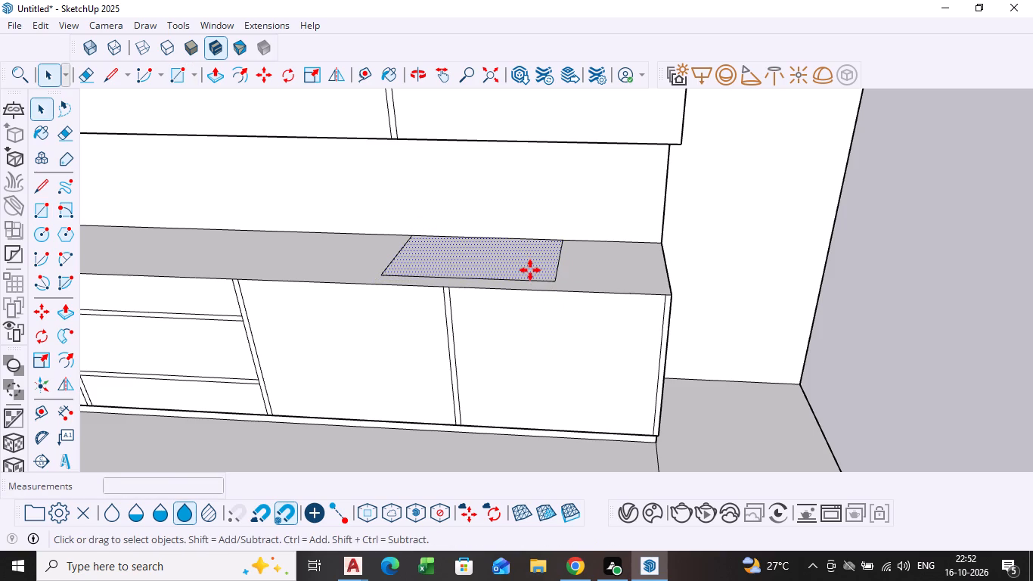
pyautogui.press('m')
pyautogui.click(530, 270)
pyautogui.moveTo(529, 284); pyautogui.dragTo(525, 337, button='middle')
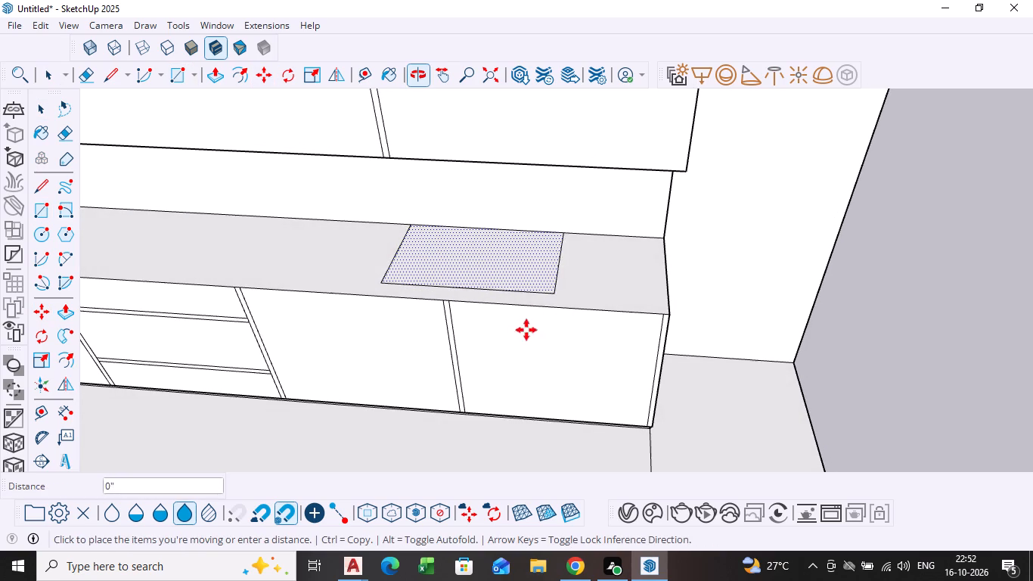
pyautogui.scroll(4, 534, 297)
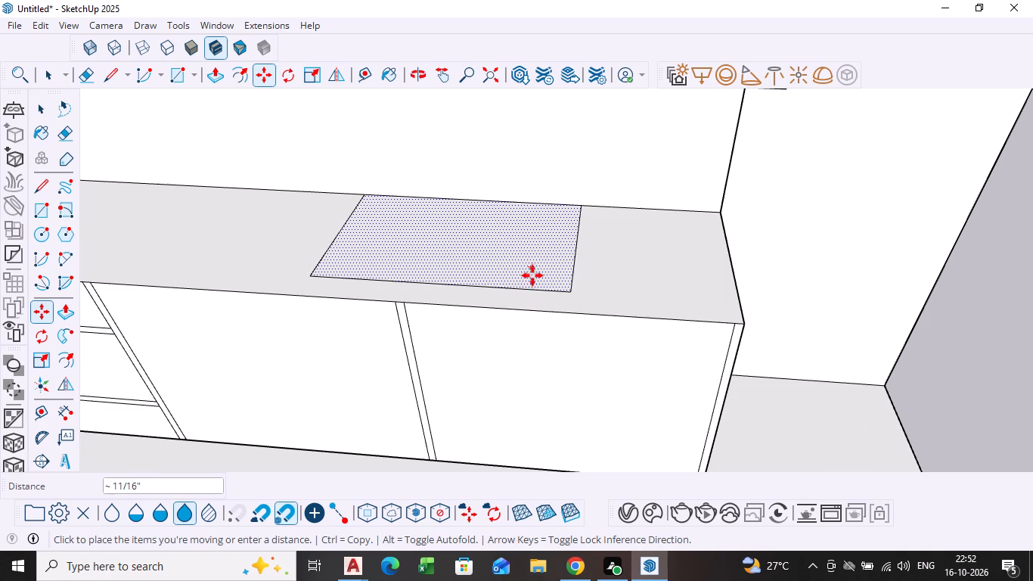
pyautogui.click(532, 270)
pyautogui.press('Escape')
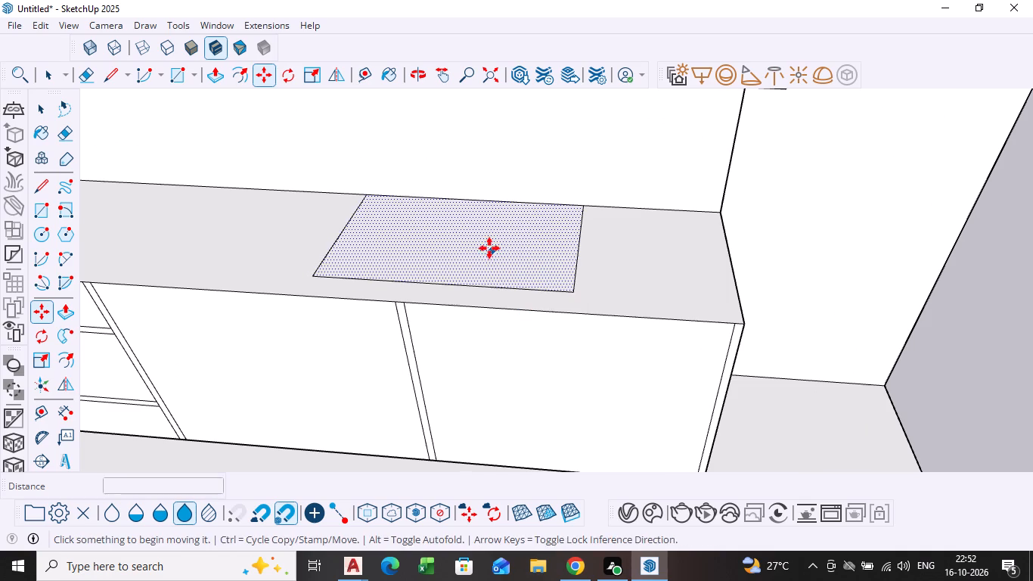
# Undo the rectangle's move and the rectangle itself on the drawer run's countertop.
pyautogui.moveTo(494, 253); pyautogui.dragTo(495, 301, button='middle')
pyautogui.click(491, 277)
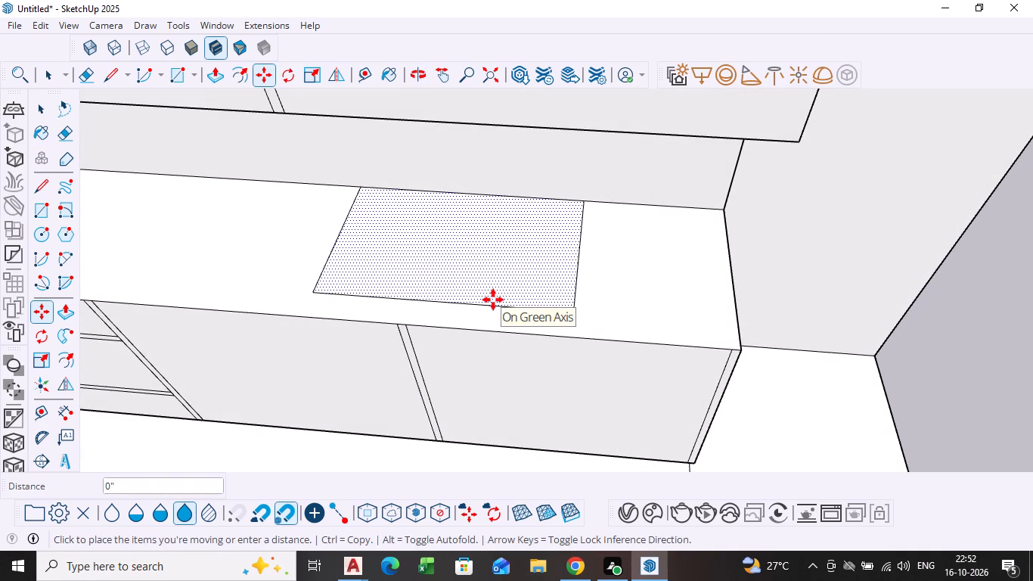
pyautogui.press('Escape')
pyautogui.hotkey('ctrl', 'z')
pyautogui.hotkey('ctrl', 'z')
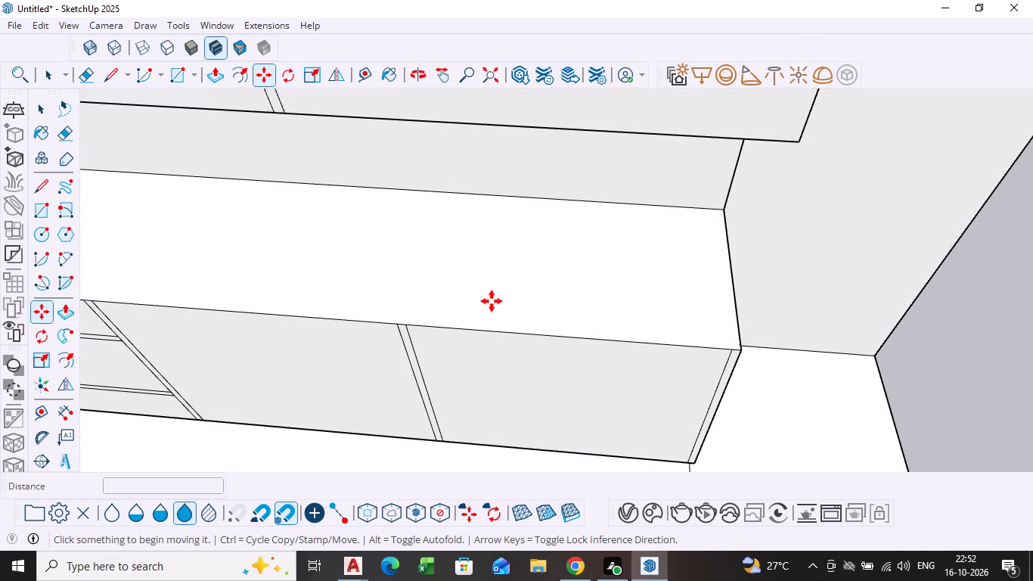
# Draw a rectangle about 2' long, inset from the countertop edges, near the free end of the drawer cabinet run.
pyautogui.click(45, 213)
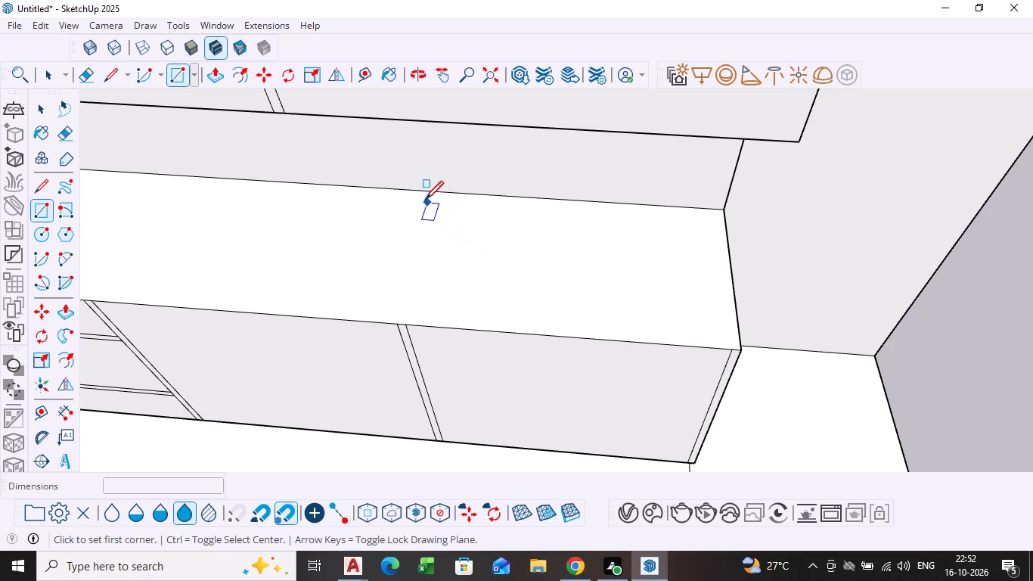
pyautogui.click(423, 200)
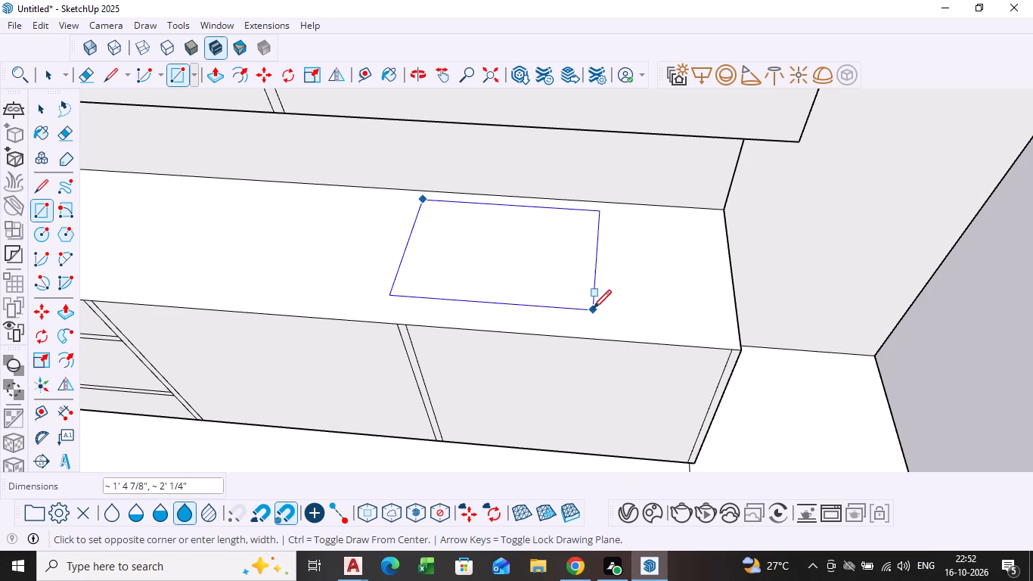
pyautogui.doubleClick(594, 317)
pyautogui.press('space')
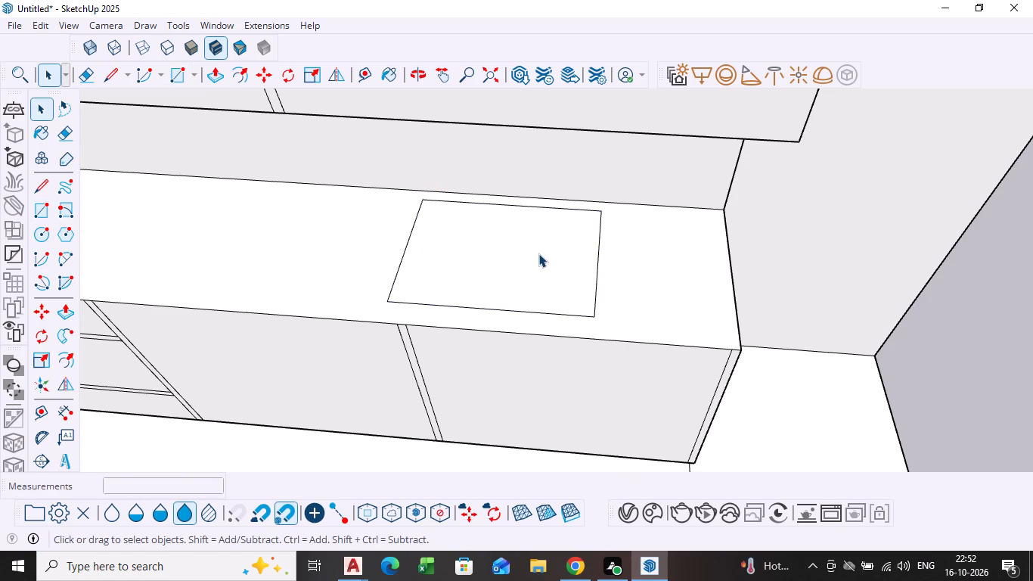
pyautogui.click(538, 253)
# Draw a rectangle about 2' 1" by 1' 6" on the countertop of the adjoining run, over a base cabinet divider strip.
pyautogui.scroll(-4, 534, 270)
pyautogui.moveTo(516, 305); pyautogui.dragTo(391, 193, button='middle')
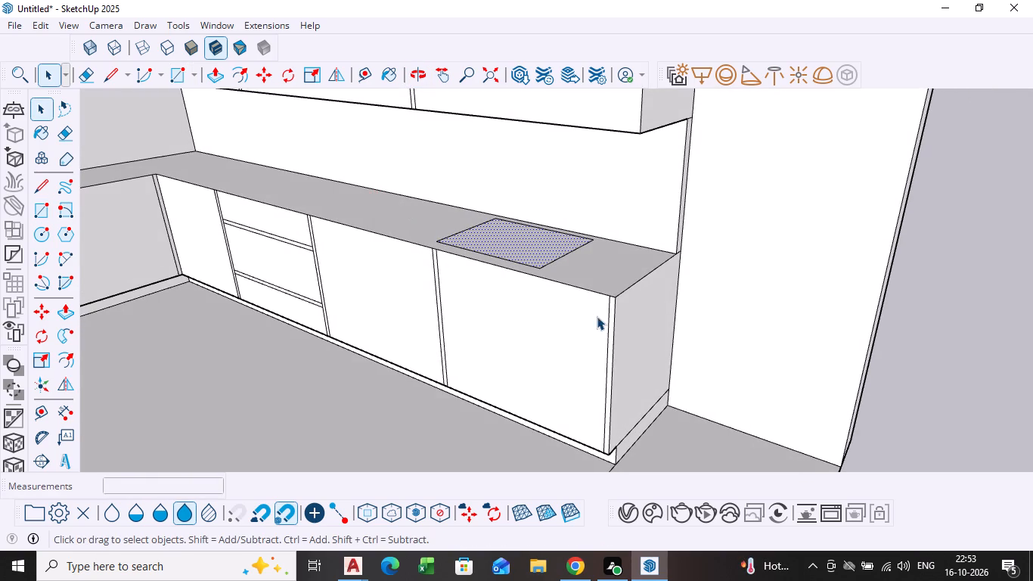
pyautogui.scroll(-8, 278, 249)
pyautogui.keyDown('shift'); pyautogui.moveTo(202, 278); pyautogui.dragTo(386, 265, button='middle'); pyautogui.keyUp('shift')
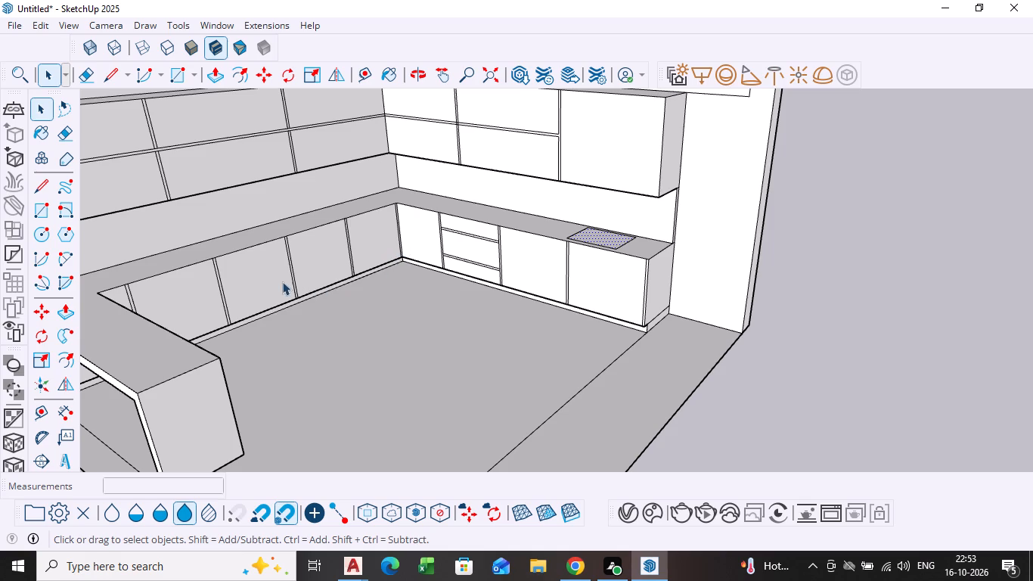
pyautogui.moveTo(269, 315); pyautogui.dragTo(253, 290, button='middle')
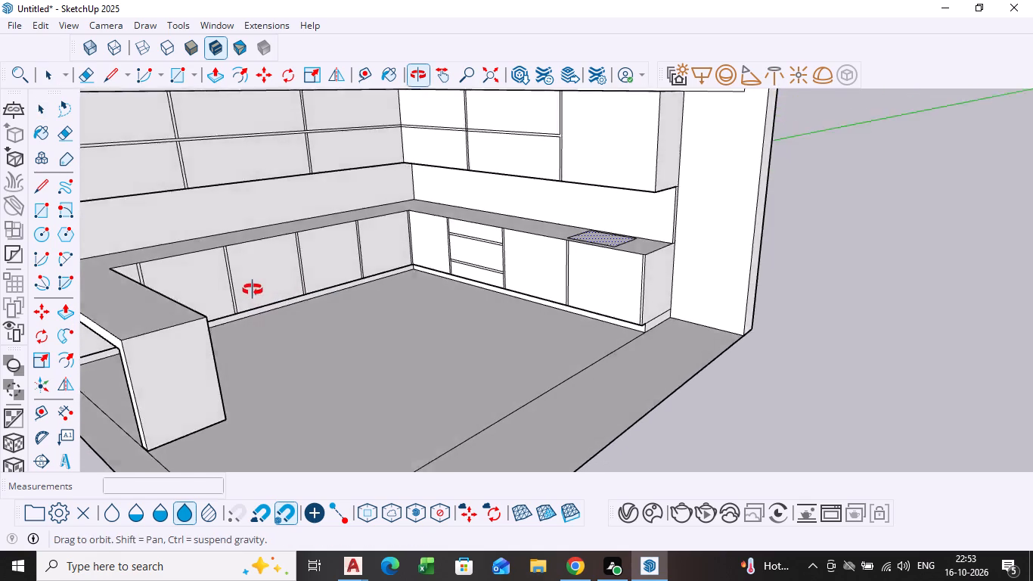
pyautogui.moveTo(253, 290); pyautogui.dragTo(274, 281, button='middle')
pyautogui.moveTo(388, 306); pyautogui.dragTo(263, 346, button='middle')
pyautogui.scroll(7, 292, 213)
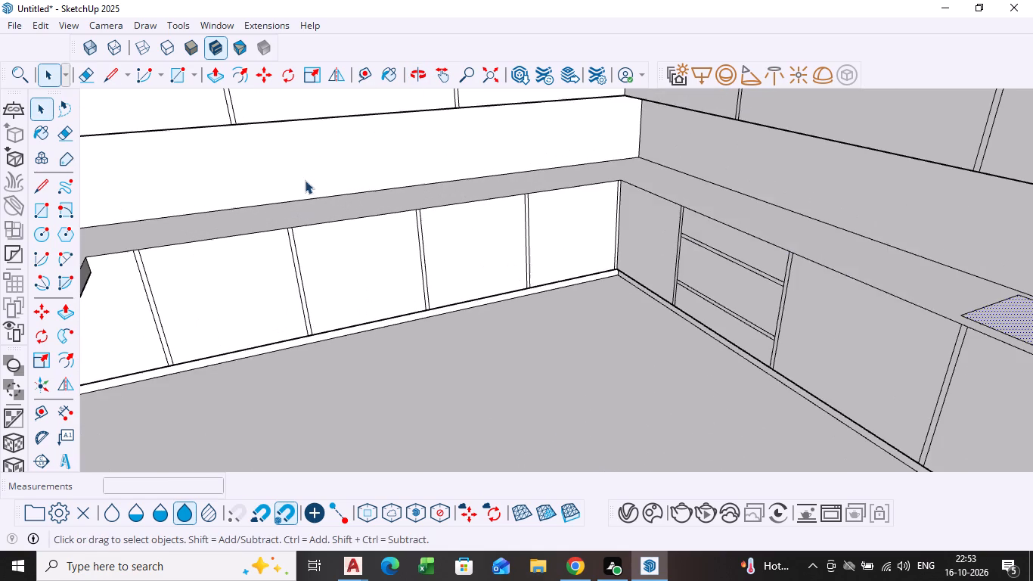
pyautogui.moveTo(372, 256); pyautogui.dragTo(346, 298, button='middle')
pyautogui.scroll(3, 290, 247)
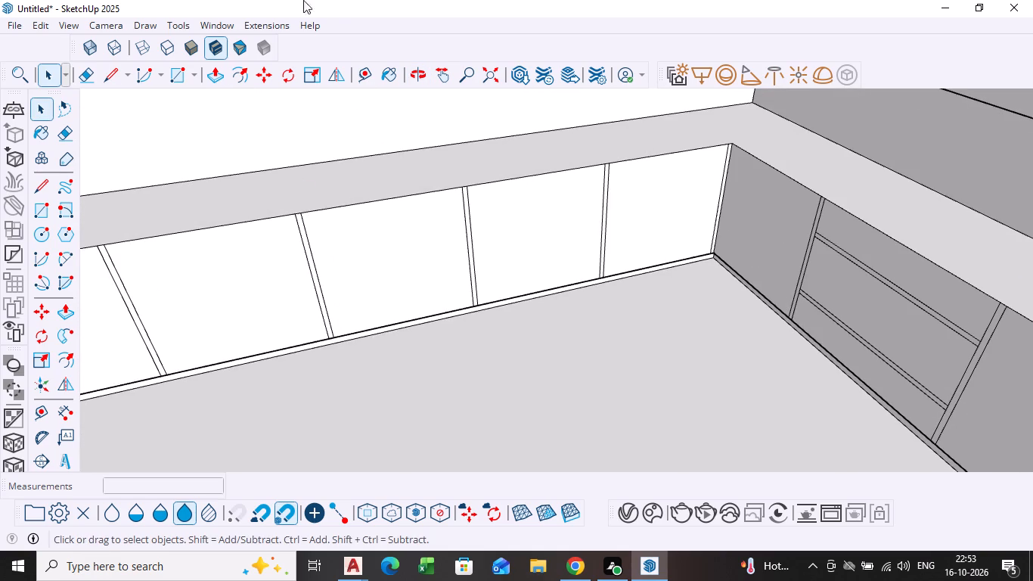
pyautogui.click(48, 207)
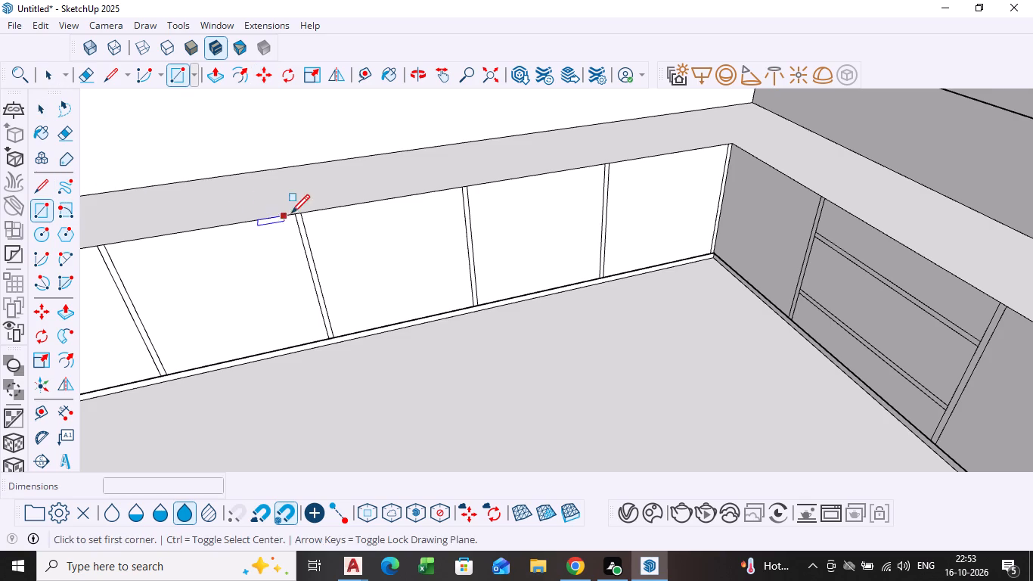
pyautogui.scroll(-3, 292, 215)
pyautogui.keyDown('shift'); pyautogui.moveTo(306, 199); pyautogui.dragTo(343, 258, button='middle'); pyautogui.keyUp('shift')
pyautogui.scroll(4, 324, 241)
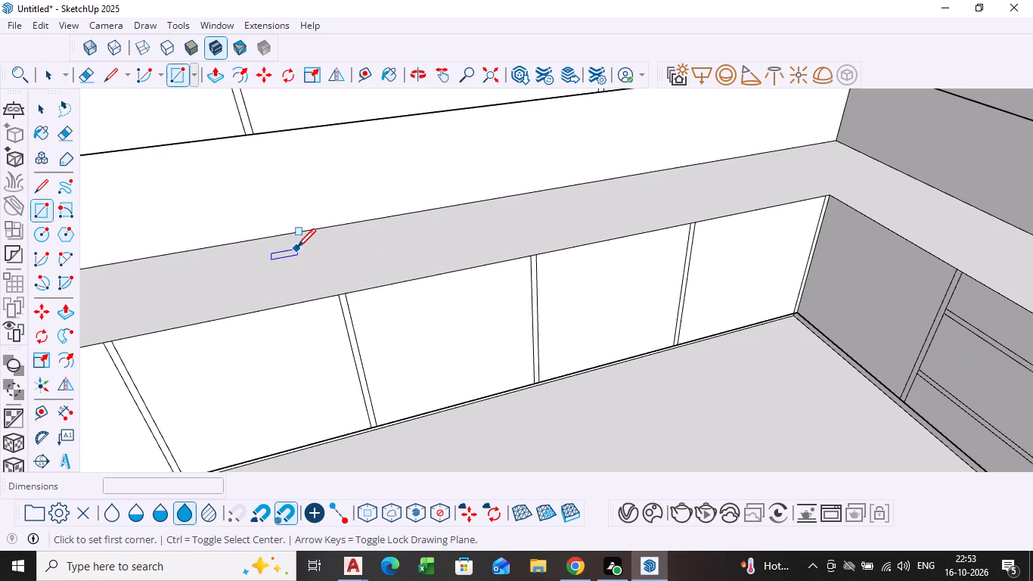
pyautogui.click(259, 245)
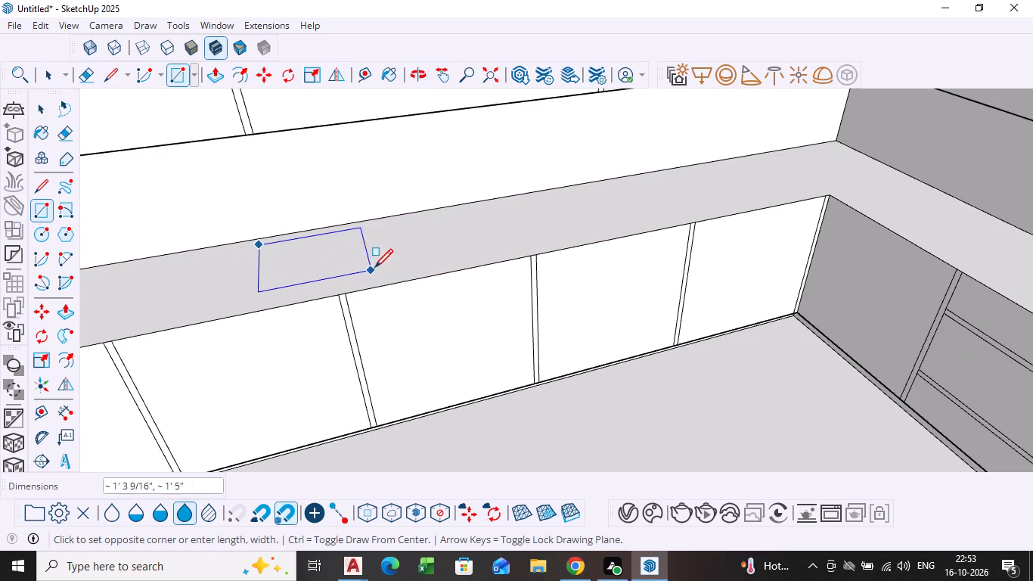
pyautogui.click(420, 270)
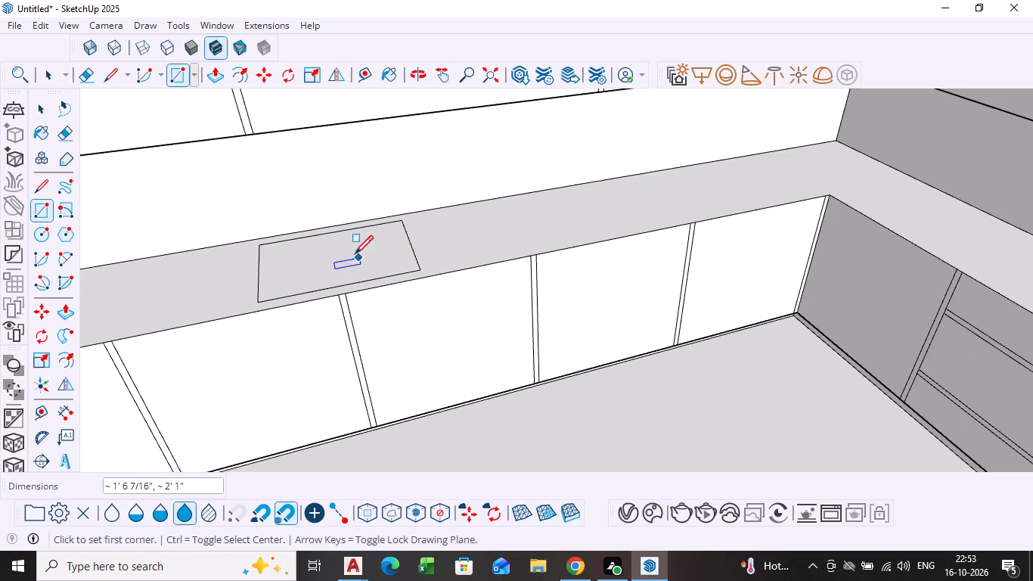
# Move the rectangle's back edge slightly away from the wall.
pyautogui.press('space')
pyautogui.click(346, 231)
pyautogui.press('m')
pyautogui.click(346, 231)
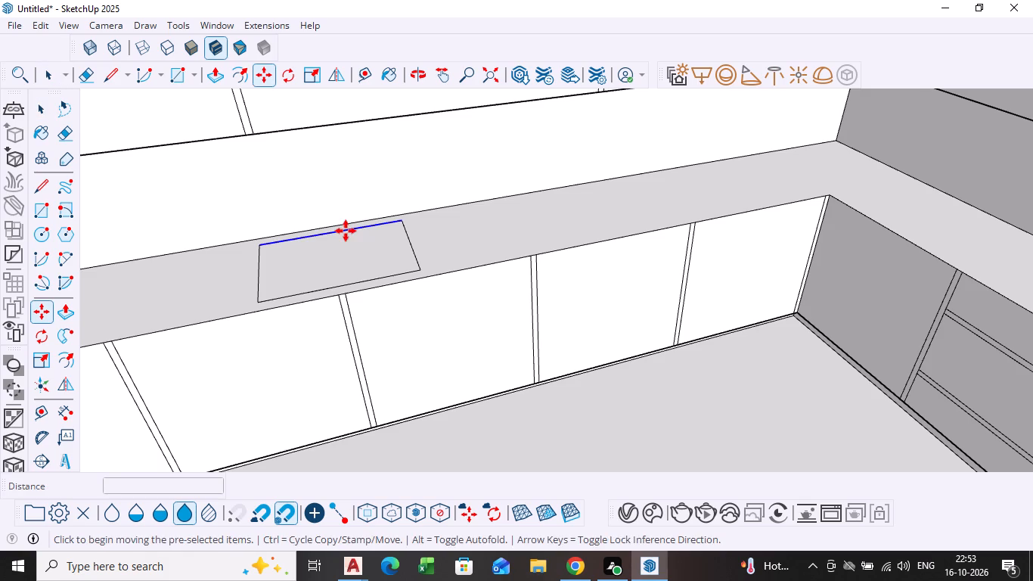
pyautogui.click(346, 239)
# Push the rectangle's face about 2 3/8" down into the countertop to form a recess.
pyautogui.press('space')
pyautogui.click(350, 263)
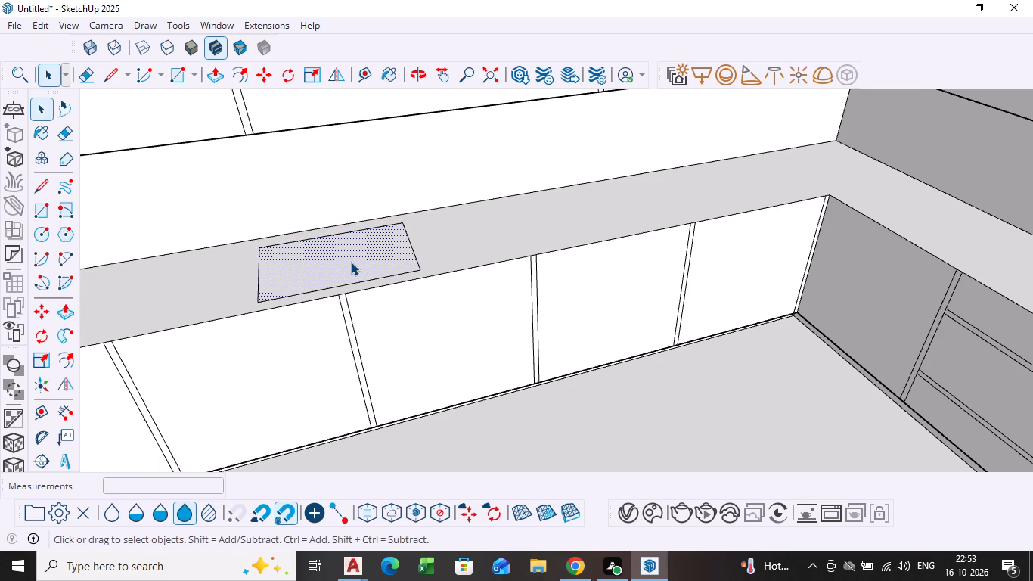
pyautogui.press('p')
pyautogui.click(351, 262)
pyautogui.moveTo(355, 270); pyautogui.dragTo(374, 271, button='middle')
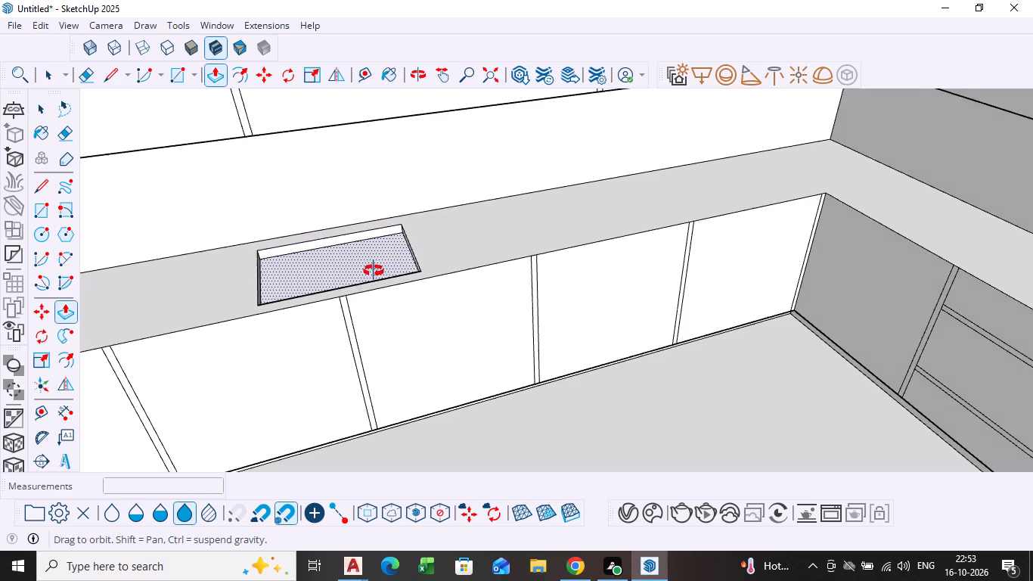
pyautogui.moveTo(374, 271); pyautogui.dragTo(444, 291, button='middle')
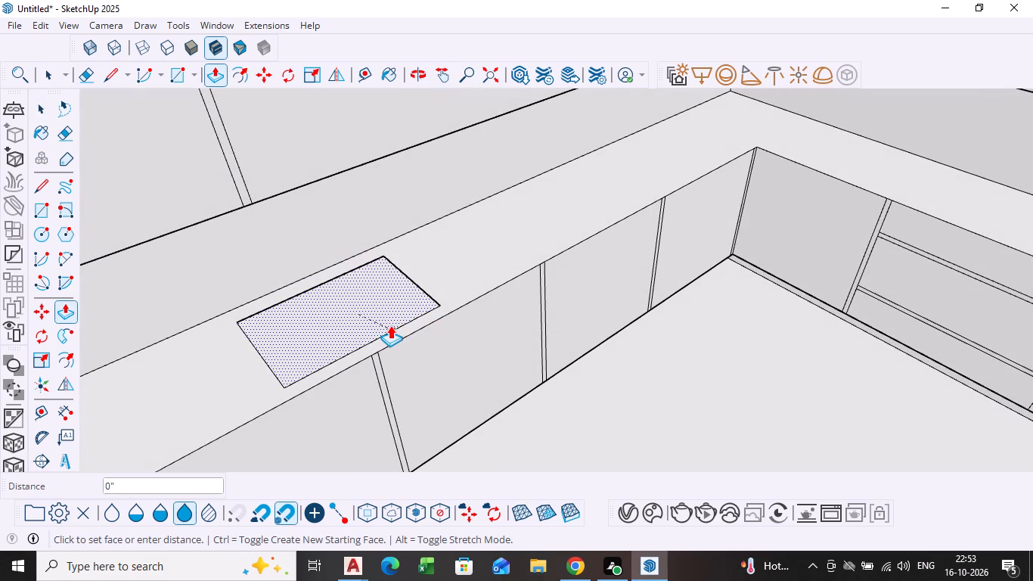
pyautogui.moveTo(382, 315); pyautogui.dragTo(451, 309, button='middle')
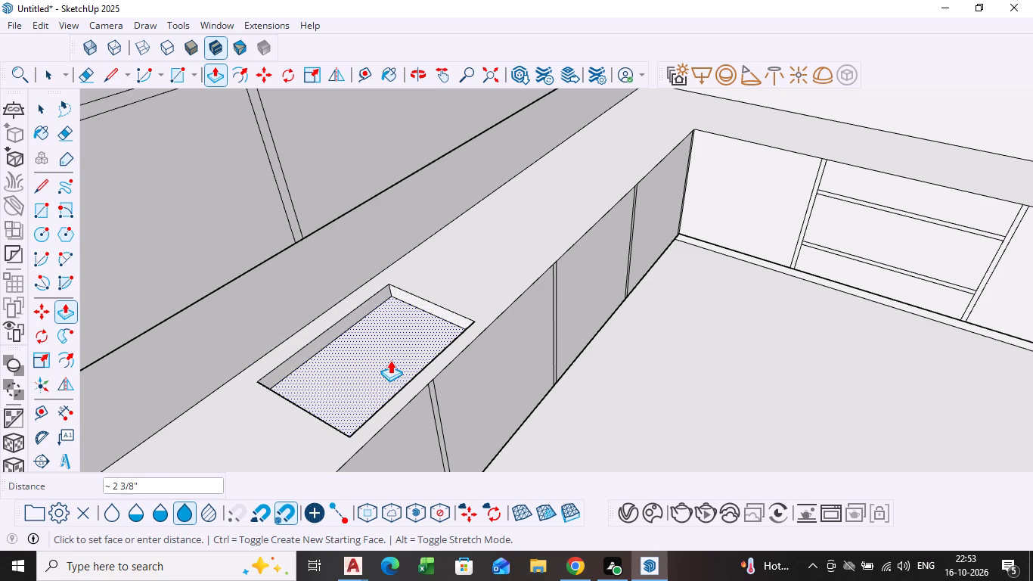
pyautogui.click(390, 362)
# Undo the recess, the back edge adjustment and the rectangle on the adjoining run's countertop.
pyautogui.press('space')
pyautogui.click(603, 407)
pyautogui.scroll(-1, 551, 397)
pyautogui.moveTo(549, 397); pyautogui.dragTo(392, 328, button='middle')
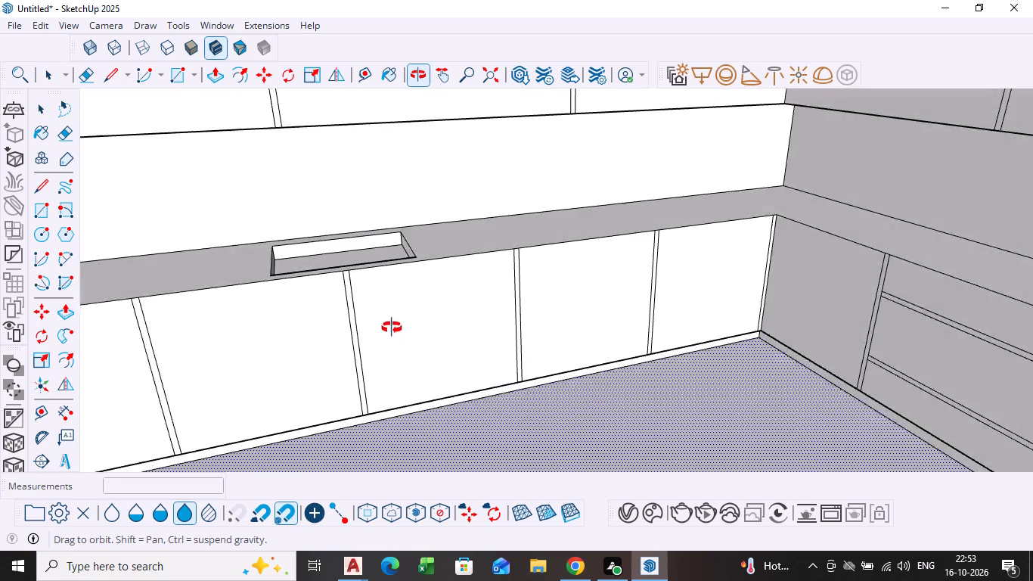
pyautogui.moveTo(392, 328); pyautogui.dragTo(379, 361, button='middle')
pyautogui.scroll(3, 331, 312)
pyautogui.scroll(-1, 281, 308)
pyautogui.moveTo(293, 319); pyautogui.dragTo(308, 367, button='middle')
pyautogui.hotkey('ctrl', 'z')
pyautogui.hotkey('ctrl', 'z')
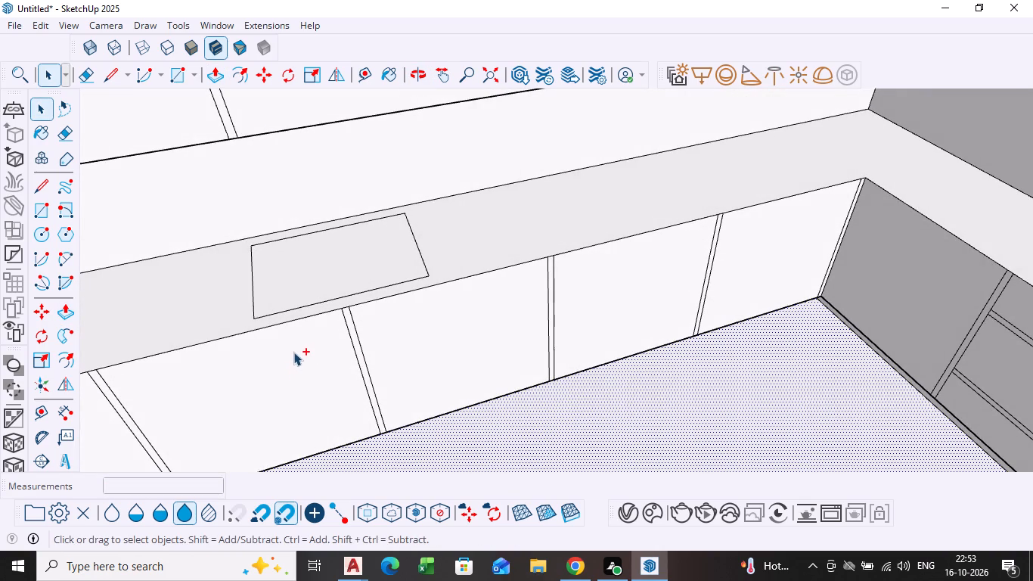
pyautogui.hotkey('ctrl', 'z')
# Draw a rectangle about 2' 2" by 1' 2" on the adjoining run's countertop, closer to the inner corner.
pyautogui.press('r')
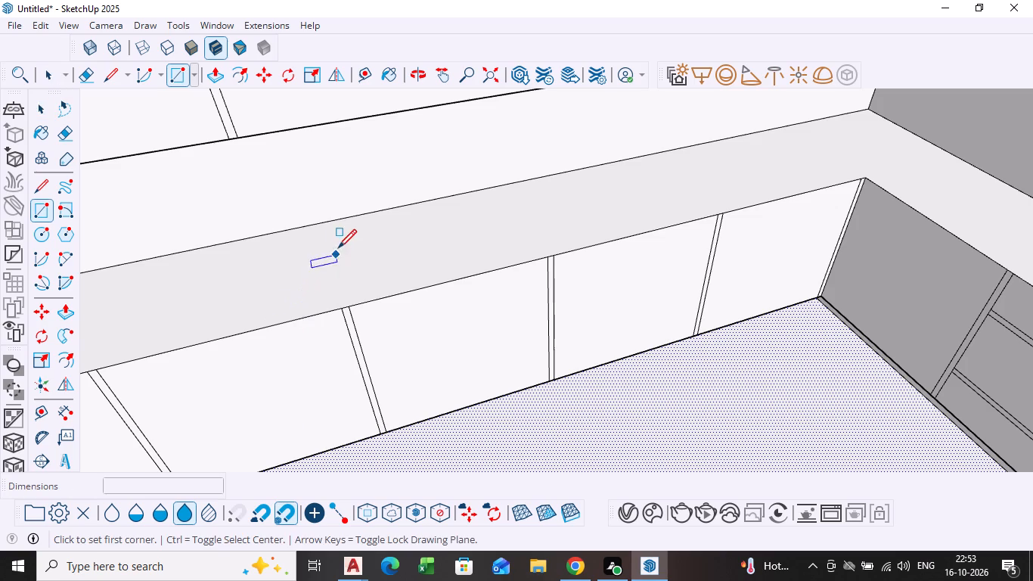
pyautogui.click(324, 300)
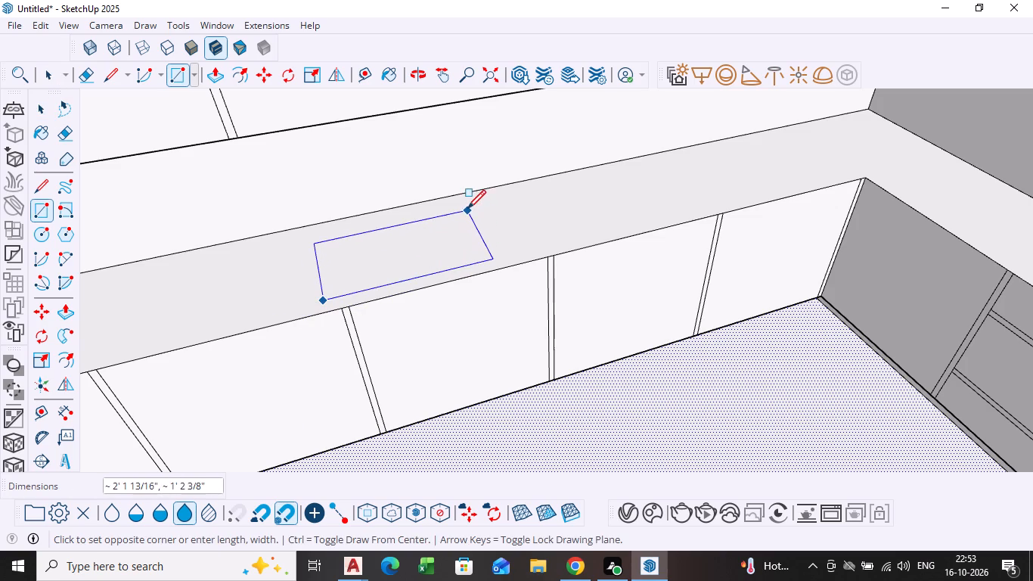
pyautogui.click(467, 209)
# Move the new rectangle's front edge perpendicular to the countertop's front edge to adjust the rectangle's depth.
pyautogui.press('space')
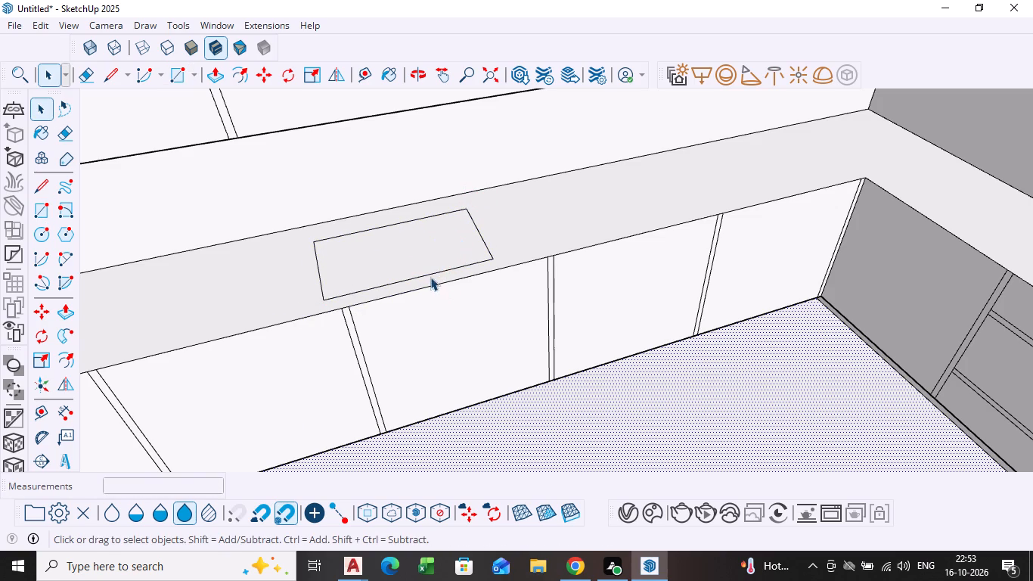
pyautogui.click(430, 272)
pyautogui.press('m')
pyautogui.click(430, 272)
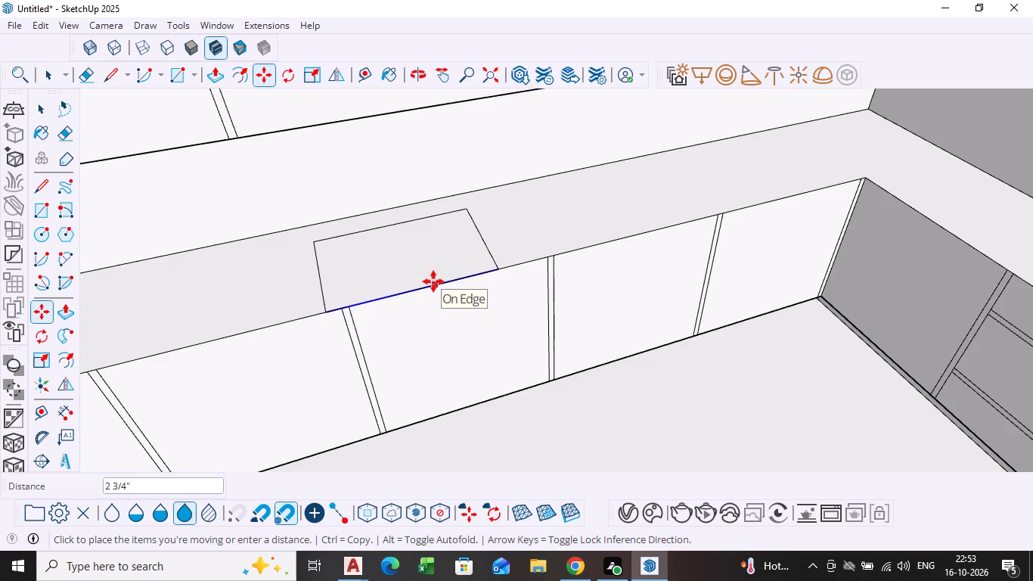
pyautogui.scroll(9, 433, 281)
pyautogui.moveTo(435, 295); pyautogui.dragTo(433, 365, button='middle')
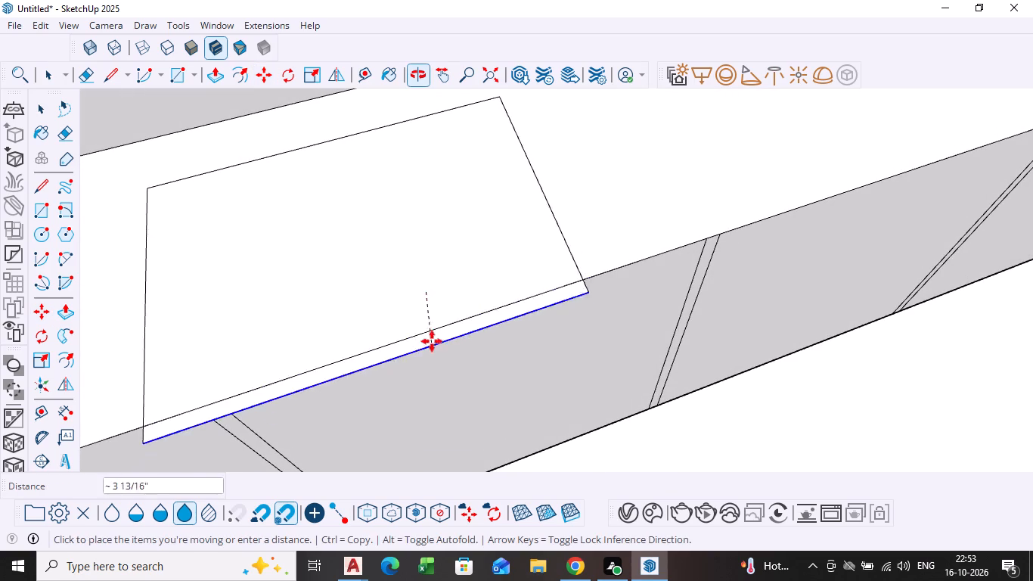
# Place the rectangle's front edge about 1 15/16" closer to the countertop's front edge, keeping it within the top surface.
pyautogui.click(427, 320)
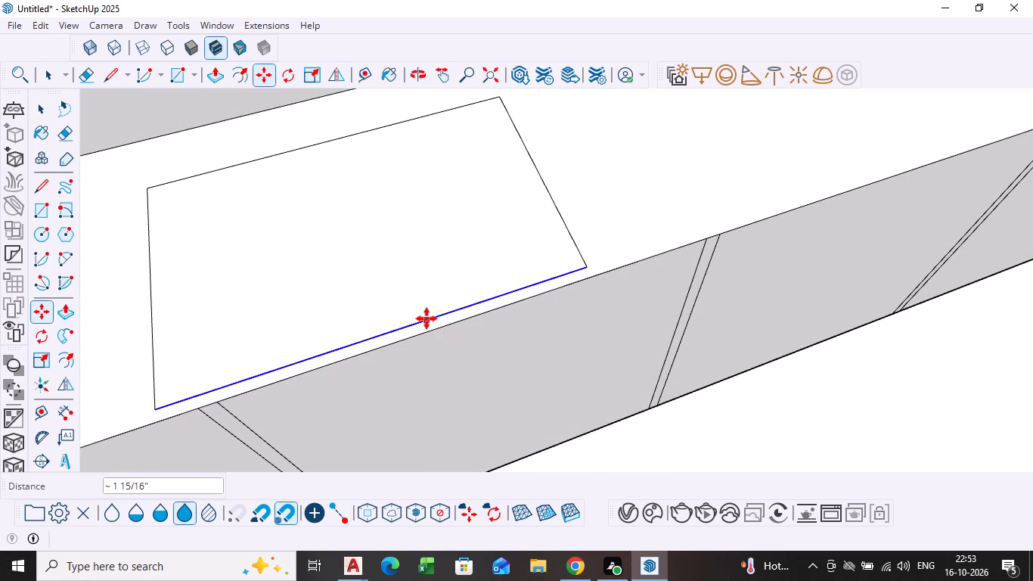
pyautogui.press('space')
# Push the rectangle's face about 2 7/16" down into the countertop to form a sink-like recess.
pyautogui.click(403, 288)
pyautogui.press('p')
pyautogui.click(403, 287)
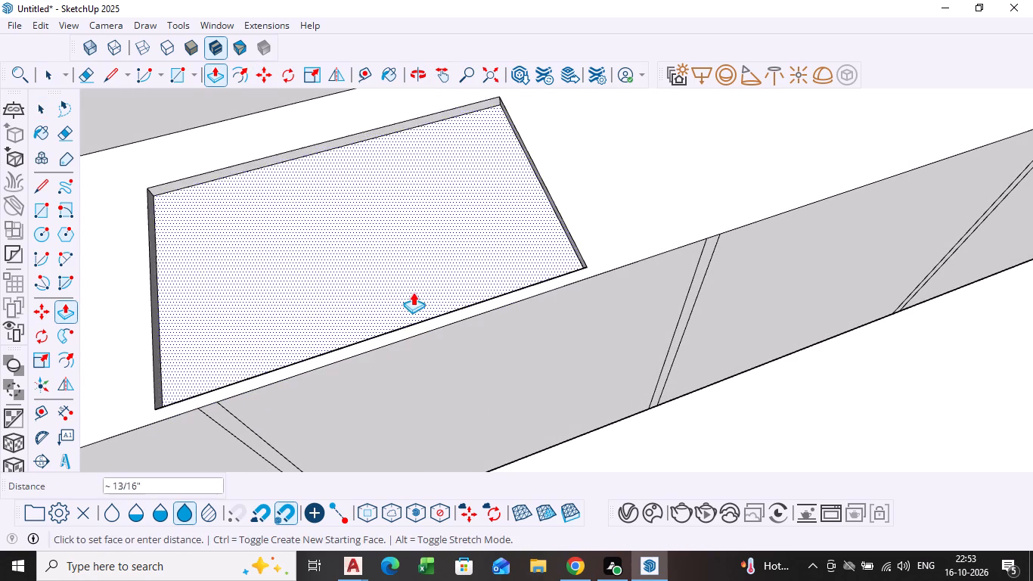
pyautogui.moveTo(413, 297); pyautogui.dragTo(608, 253, button='middle')
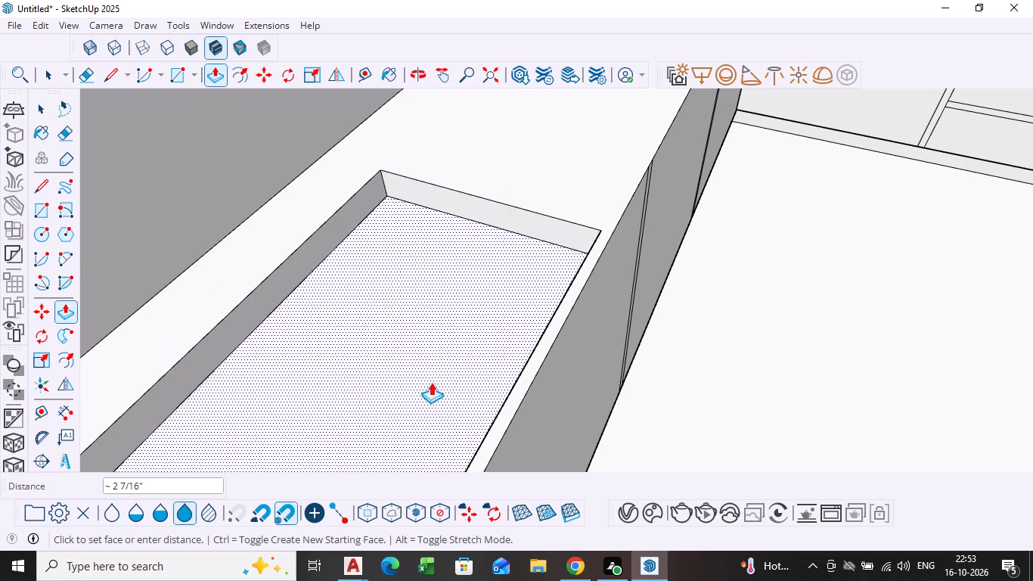
pyautogui.click(439, 390)
pyautogui.press('space')
pyautogui.scroll(-2, 695, 433)
pyautogui.click(695, 425)
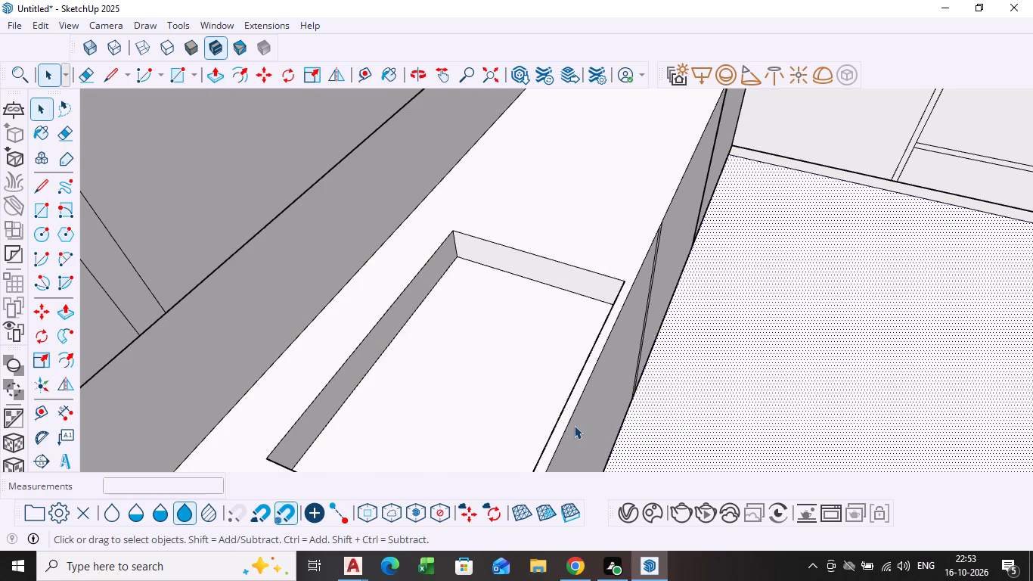
# Examine the countertop recess, the cabinetry and the projecting counter from several angles.
pyautogui.scroll(-2, 558, 421)
pyautogui.moveTo(557, 421); pyautogui.dragTo(347, 362, button='middle')
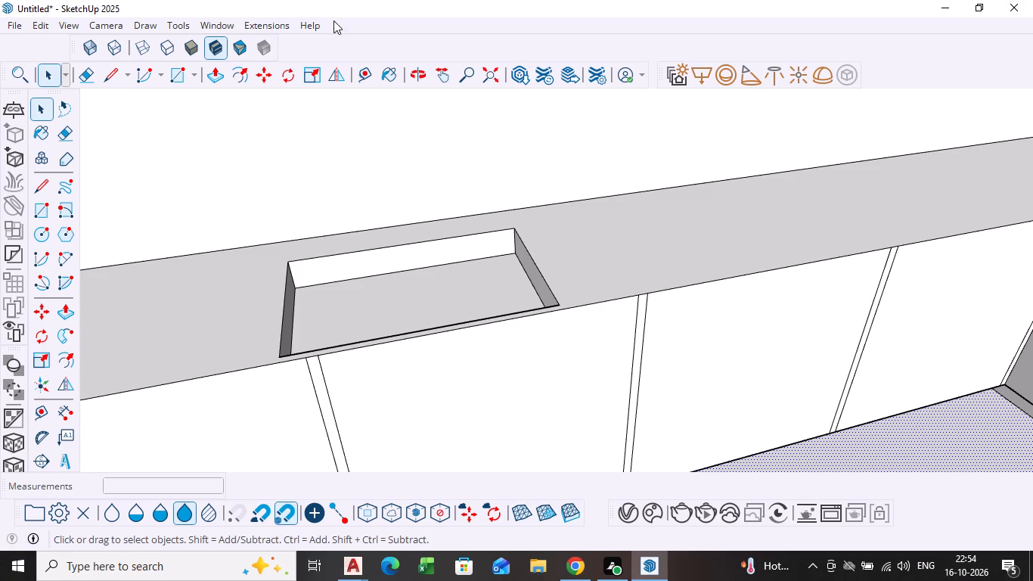
pyautogui.scroll(-3, 389, 319)
pyautogui.keyDown('shift'); pyautogui.moveTo(383, 346); pyautogui.dragTo(421, 289, button='middle'); pyautogui.keyUp('shift')
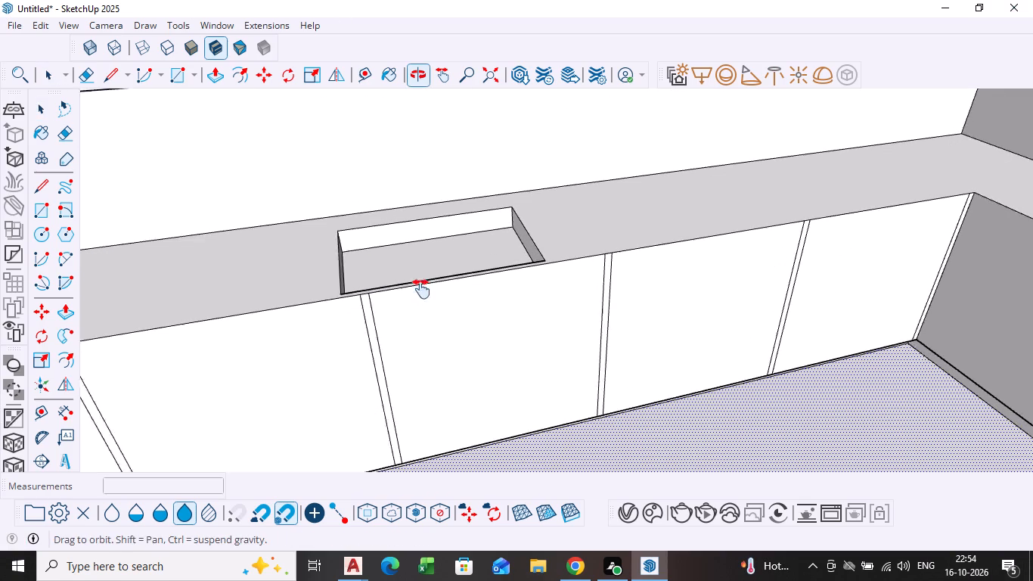
pyautogui.keyDown('shift'); pyautogui.moveTo(421, 289); pyautogui.dragTo(434, 282, button='middle'); pyautogui.keyUp('shift')
pyautogui.scroll(-7, 346, 364)
pyautogui.keyDown('shift'); pyautogui.moveTo(303, 374); pyautogui.dragTo(402, 321, button='middle'); pyautogui.keyUp('shift')
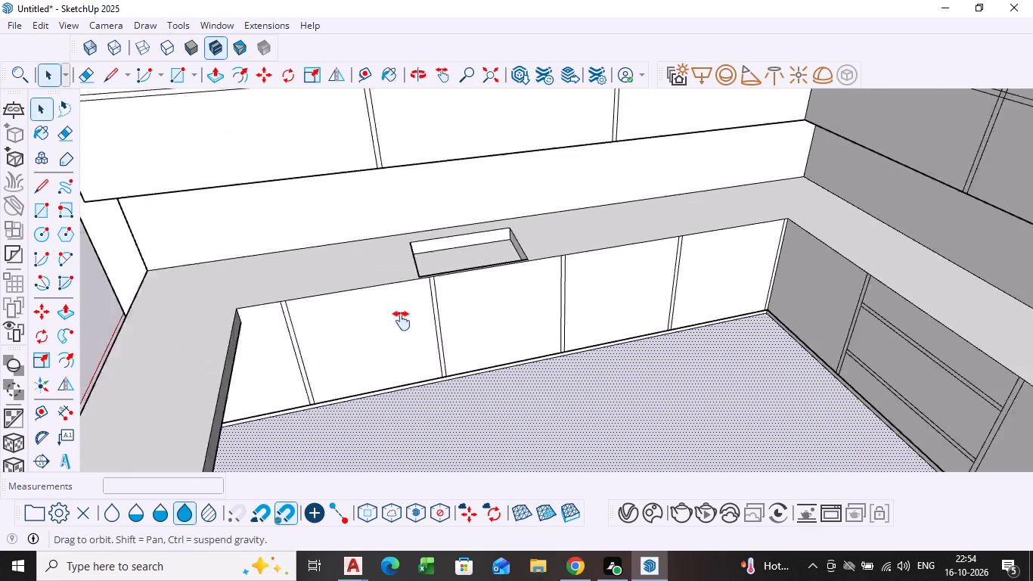
pyautogui.keyDown('shift'); pyautogui.moveTo(402, 321); pyautogui.dragTo(456, 291, button='middle'); pyautogui.keyUp('shift')
pyautogui.scroll(1, 451, 291)
pyautogui.scroll(-7, 330, 341)
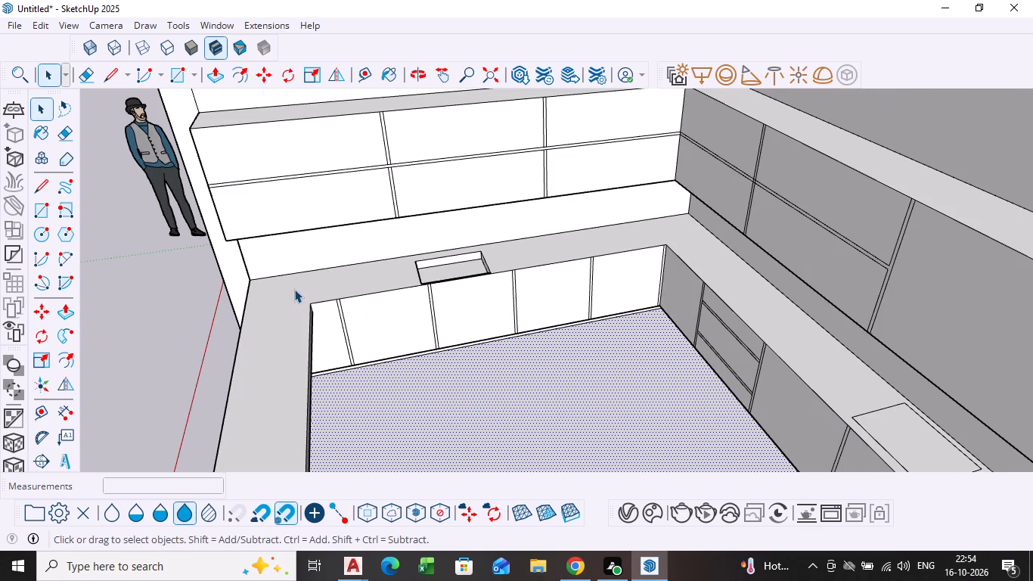
pyautogui.scroll(-3, 311, 320)
pyautogui.moveTo(355, 334); pyautogui.dragTo(495, 274, button='middle')
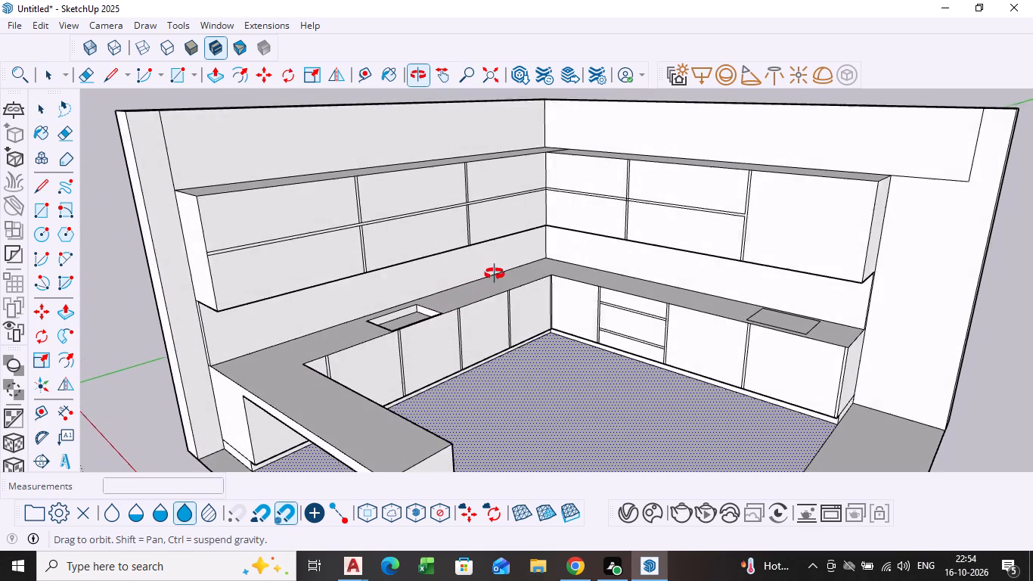
pyautogui.moveTo(495, 274); pyautogui.dragTo(495, 272, button='middle')
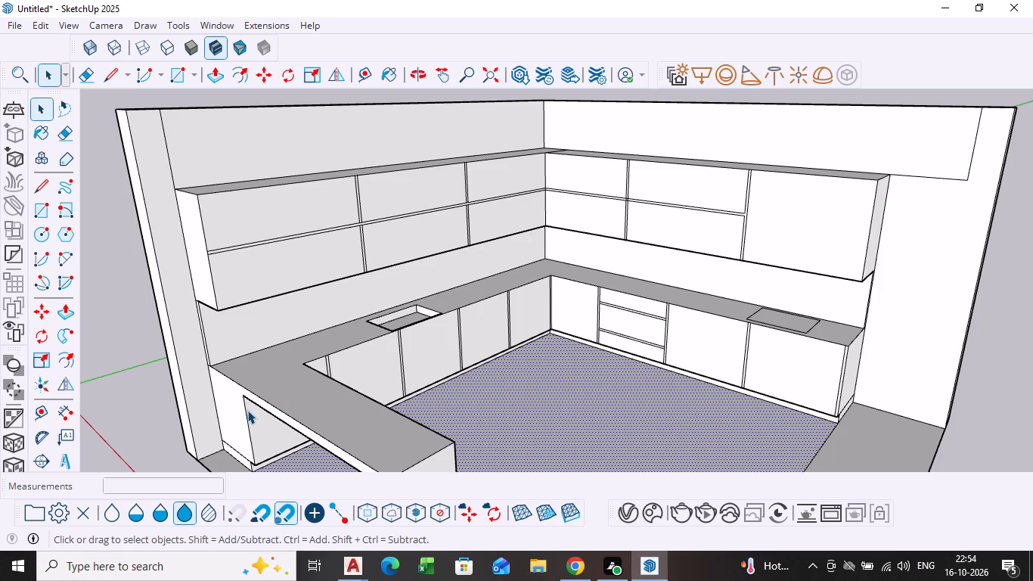
pyautogui.scroll(-3, 254, 409)
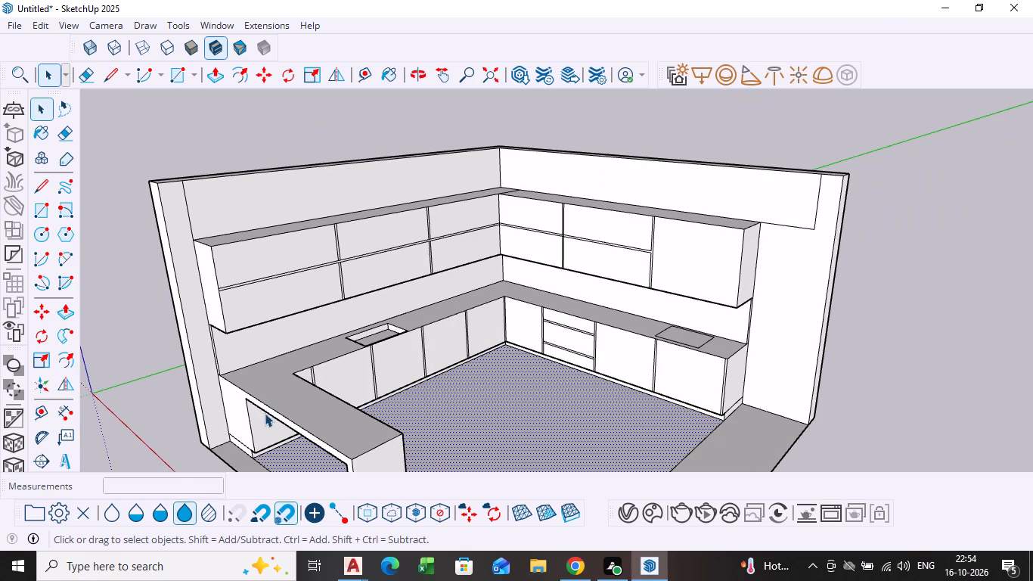
pyautogui.moveTo(391, 411); pyautogui.dragTo(198, 365, button='middle')
pyautogui.scroll(-1, 376, 406)
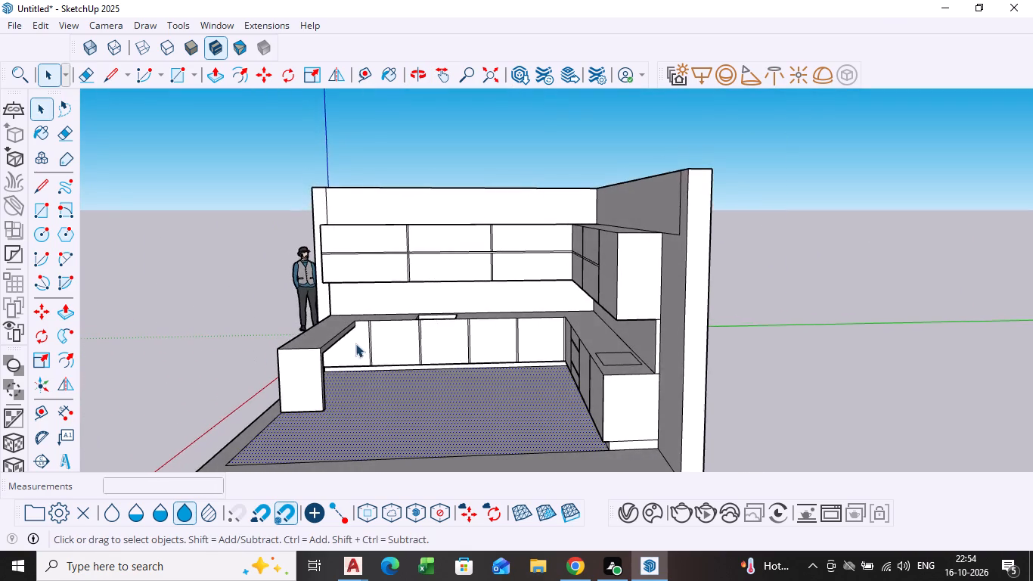
pyautogui.scroll(9, 355, 342)
pyautogui.moveTo(279, 418); pyautogui.dragTo(478, 350, button='middle')
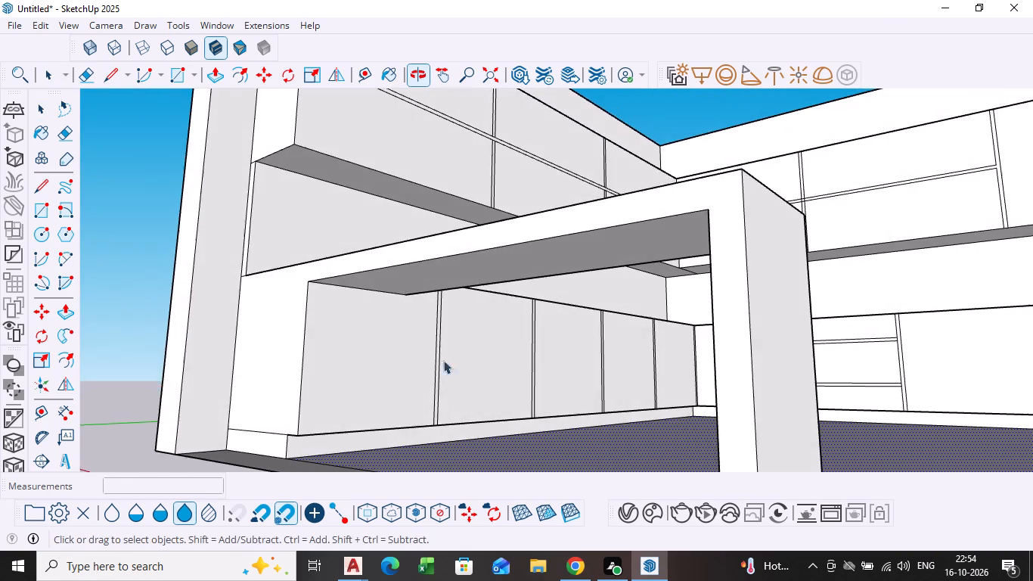
pyautogui.scroll(-4, 277, 345)
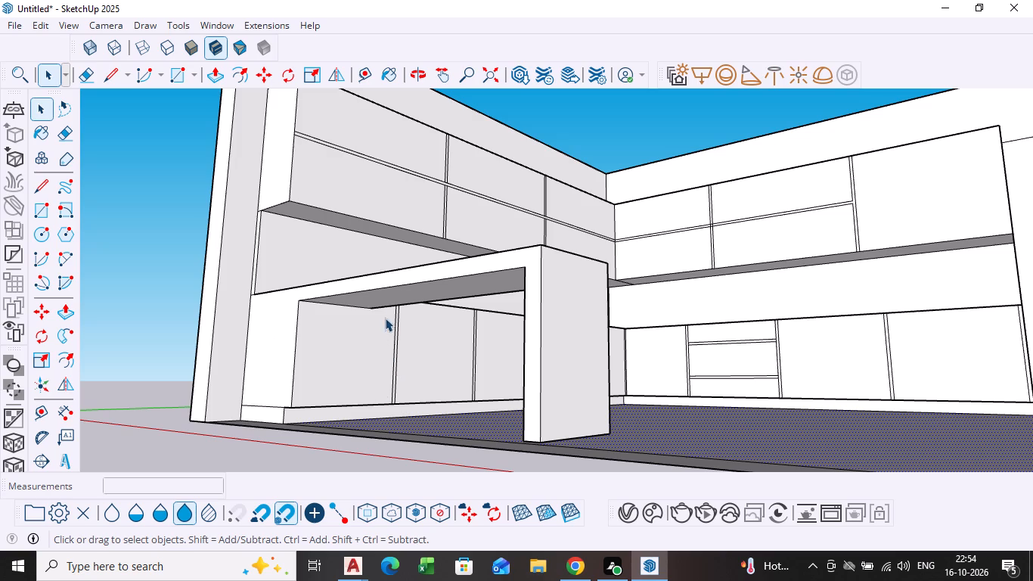
pyautogui.scroll(-4, 386, 289)
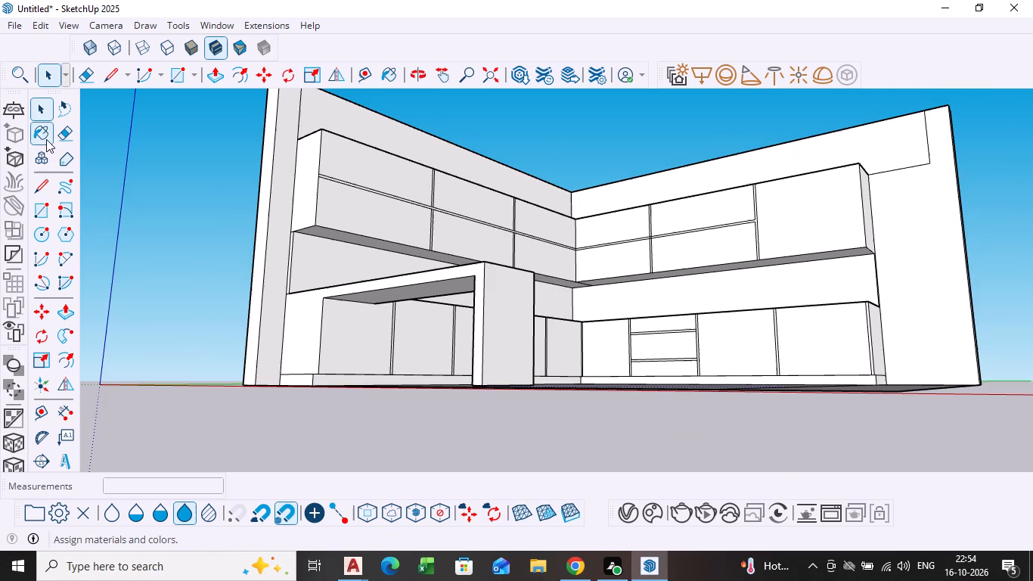
# Paint the backsplash strips on both walls with the Marble_06_1K stone material.
pyautogui.click(46, 139)
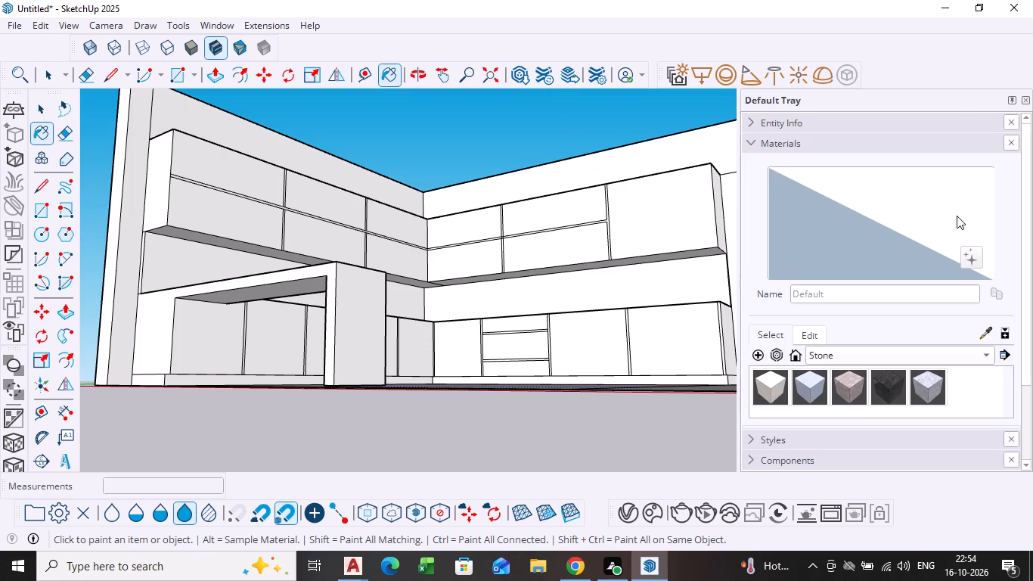
pyautogui.moveTo(854, 390); pyautogui.dragTo(847, 379)
pyautogui.scroll(4, 554, 309)
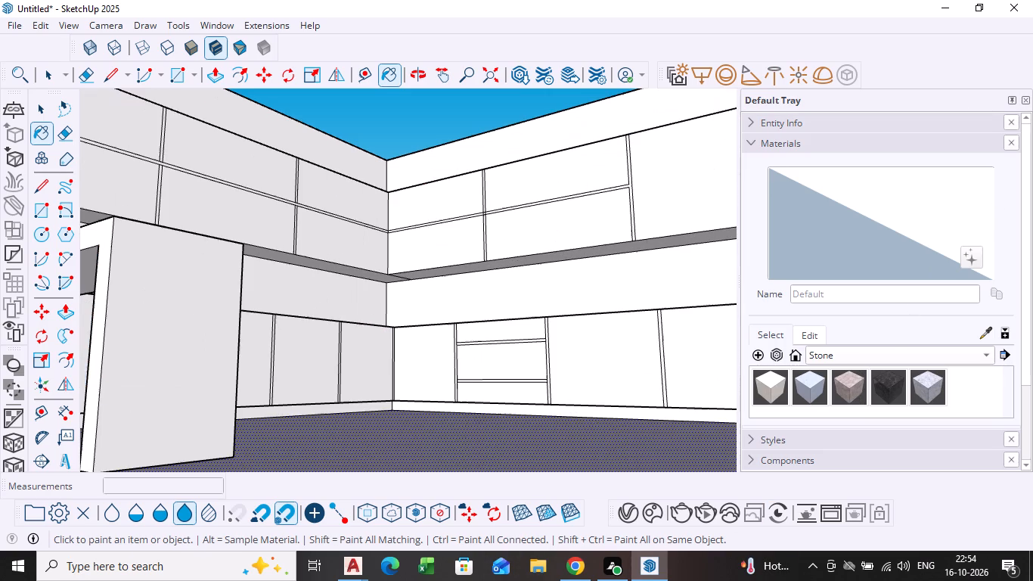
pyautogui.click(852, 384)
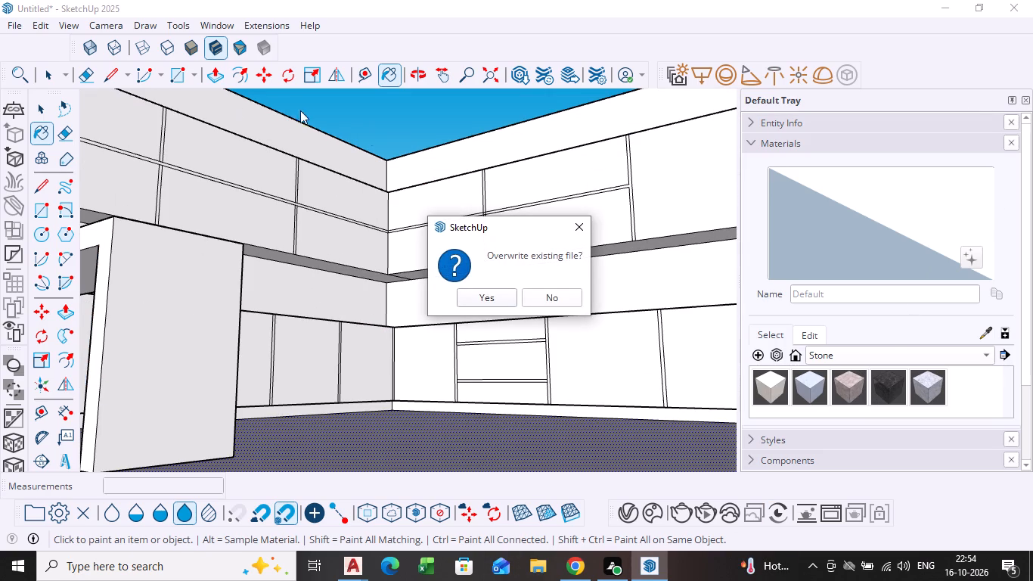
pyautogui.click(482, 299)
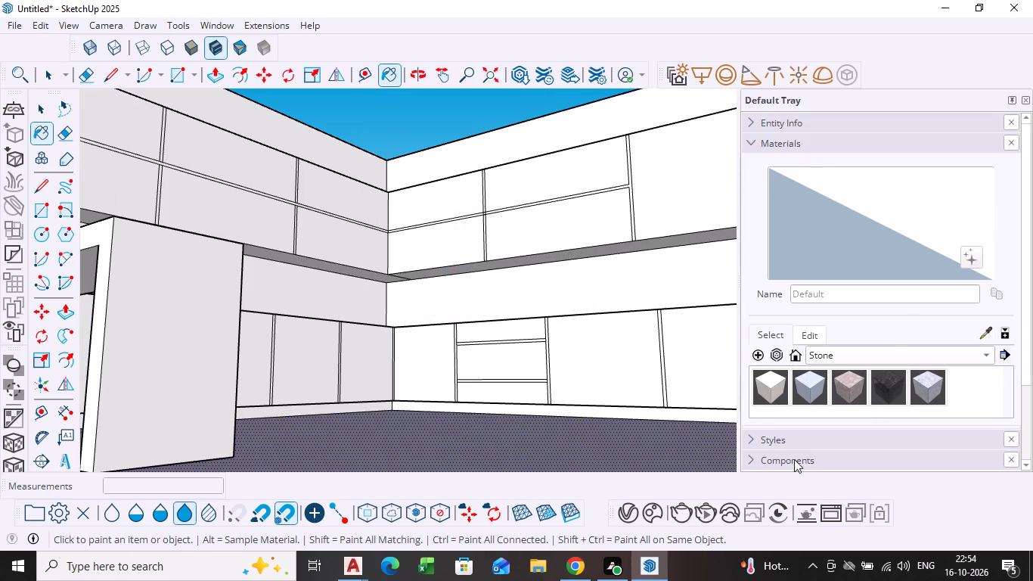
pyautogui.click(851, 387)
pyautogui.moveTo(590, 266); pyautogui.dragTo(603, 370, button='middle')
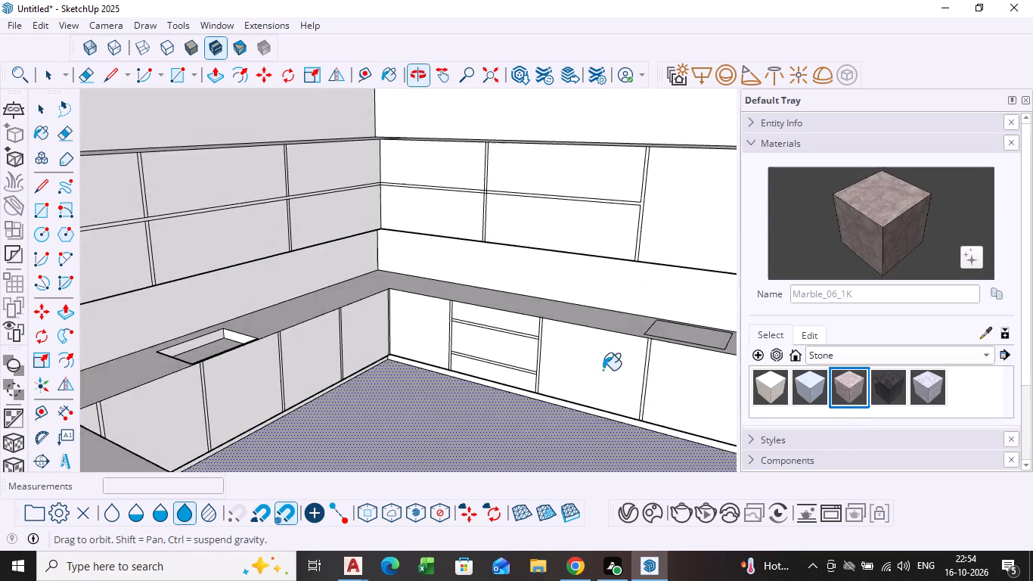
pyautogui.moveTo(603, 370); pyautogui.dragTo(603, 371, button='middle')
pyautogui.scroll(4, 594, 309)
pyautogui.click(601, 280)
pyautogui.click(256, 247)
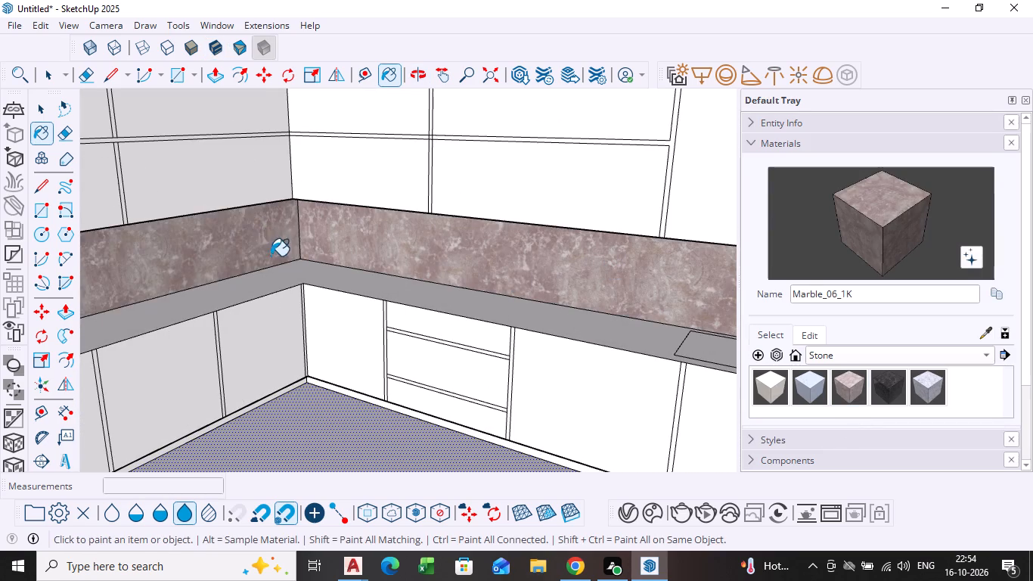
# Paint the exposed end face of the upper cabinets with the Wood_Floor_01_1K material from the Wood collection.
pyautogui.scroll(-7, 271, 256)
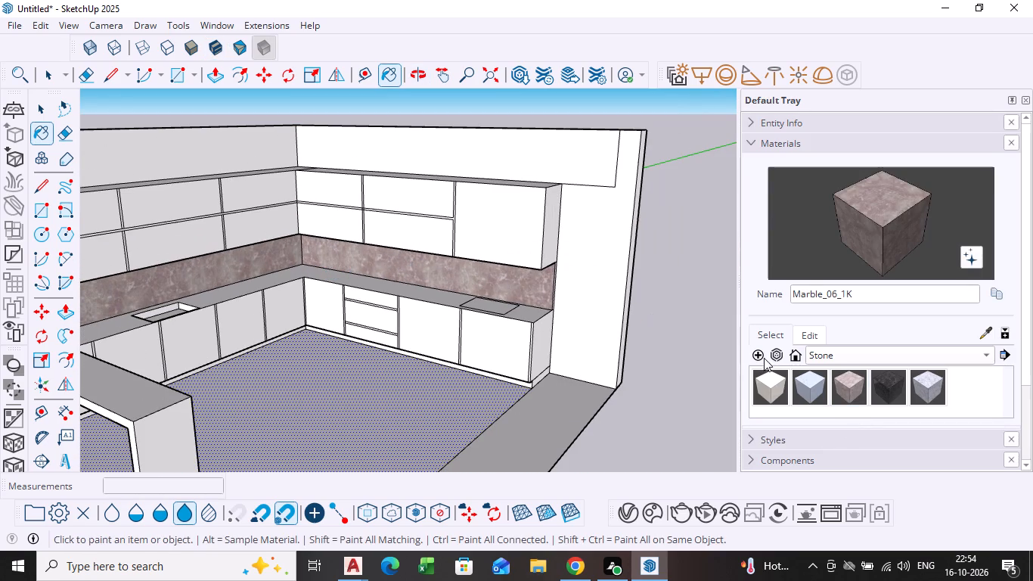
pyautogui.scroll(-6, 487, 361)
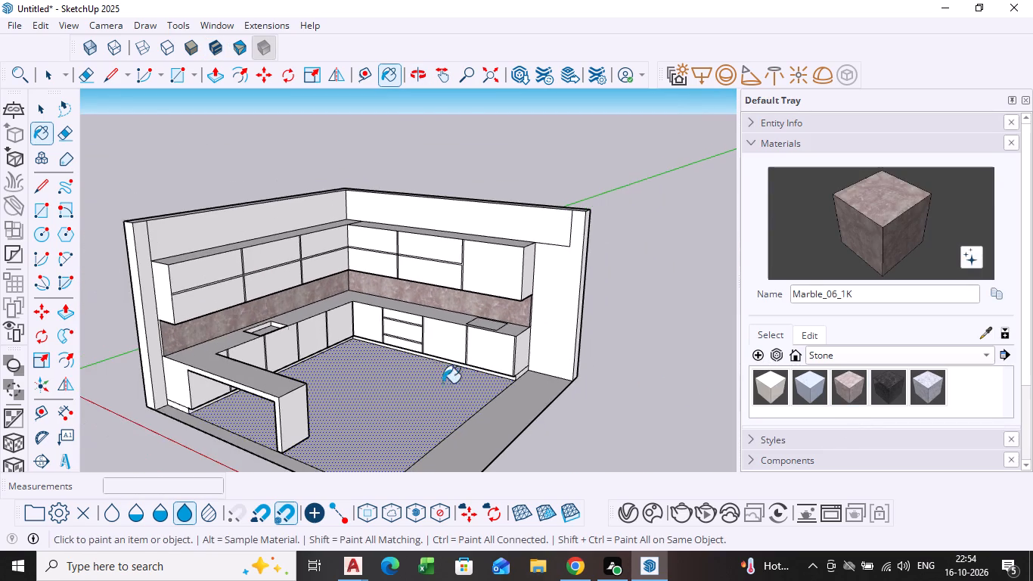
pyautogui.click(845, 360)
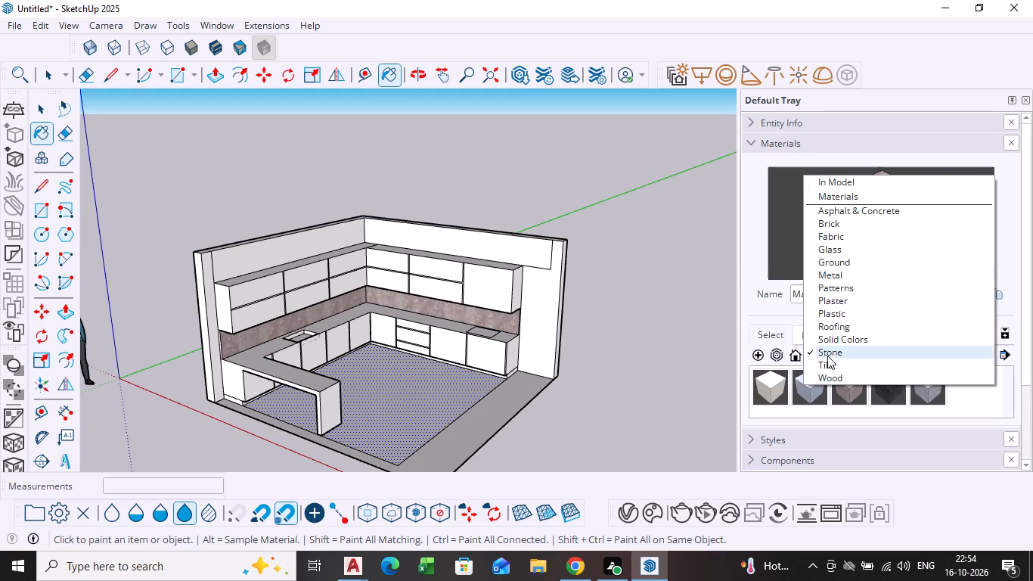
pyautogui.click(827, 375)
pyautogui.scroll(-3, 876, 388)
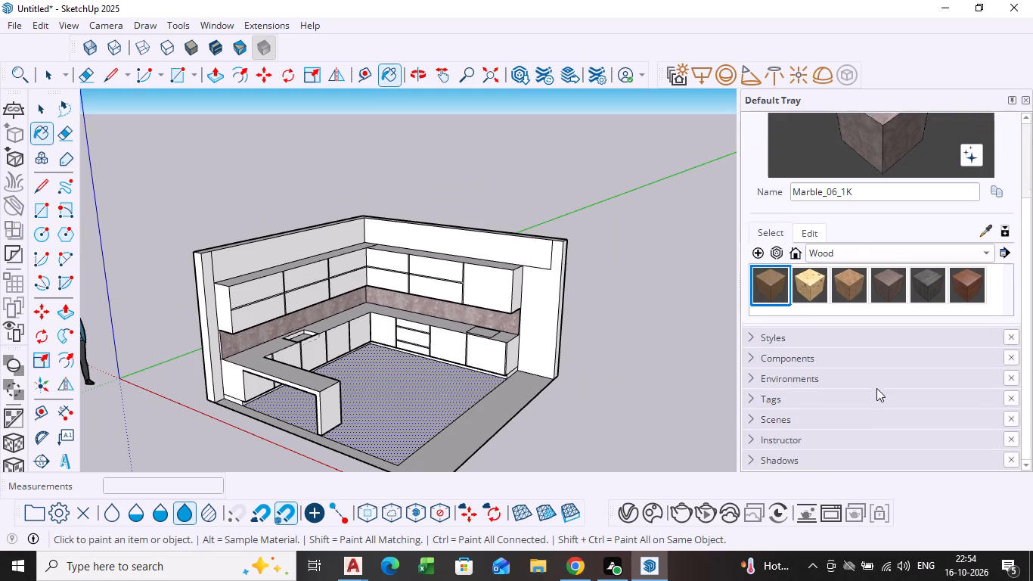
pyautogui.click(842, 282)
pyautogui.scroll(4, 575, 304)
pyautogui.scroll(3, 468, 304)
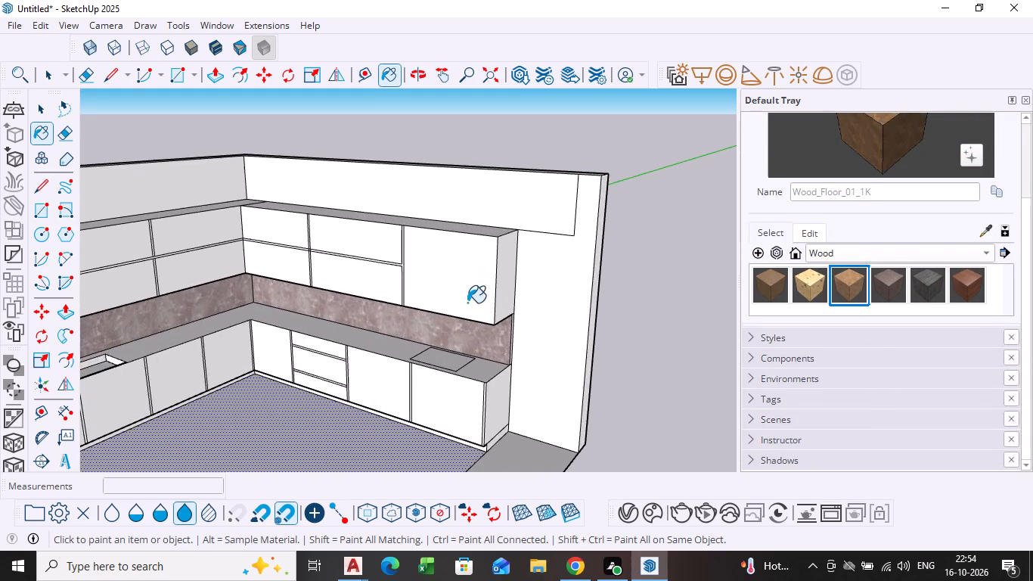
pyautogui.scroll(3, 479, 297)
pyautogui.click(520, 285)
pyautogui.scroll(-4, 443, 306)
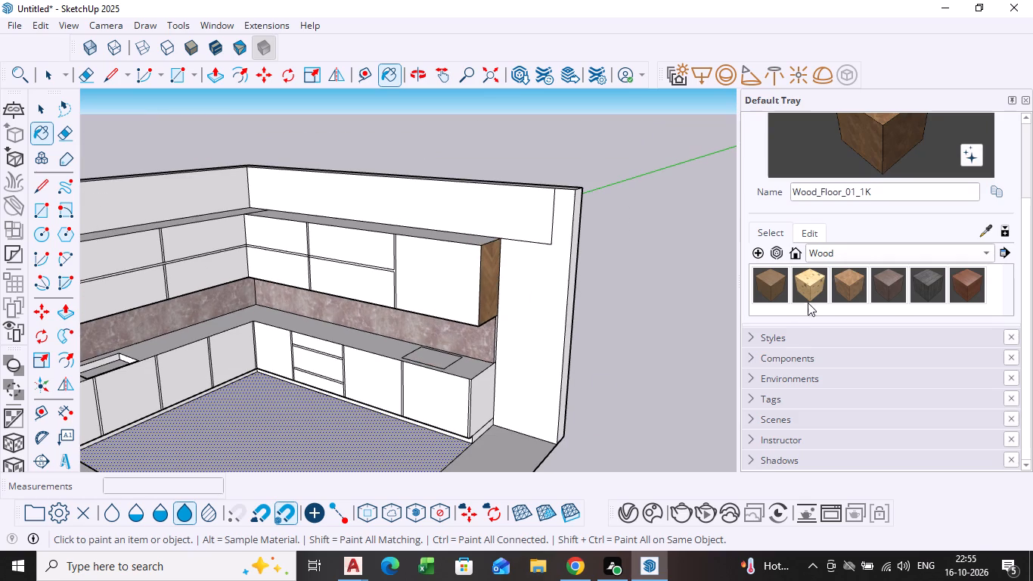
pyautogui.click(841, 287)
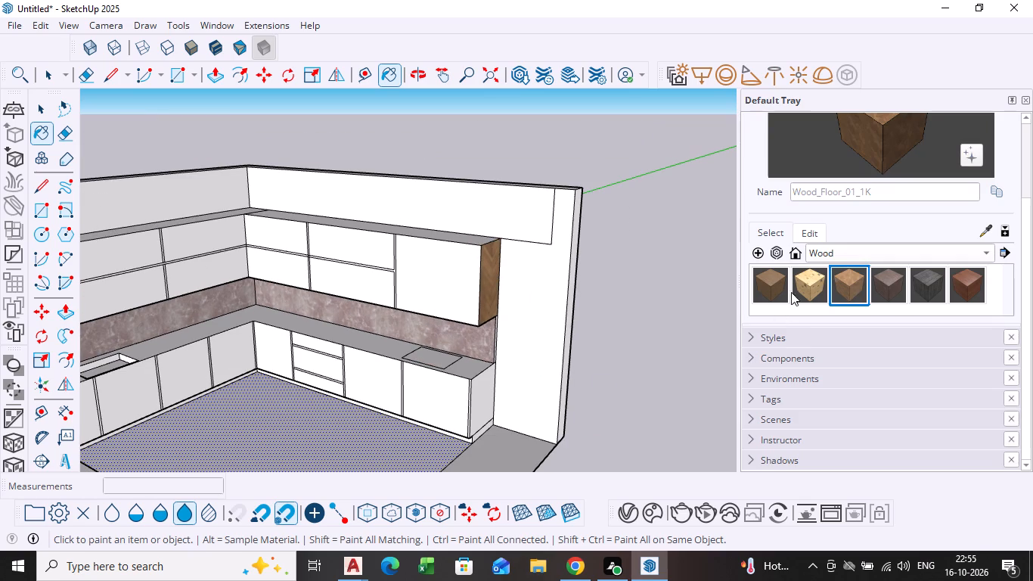
# Paint the upper cabinets' exposed end face and the top faces of both runs with the Plywood_08_1K wood material.
pyautogui.click(805, 285)
pyautogui.scroll(3, 585, 325)
pyautogui.click(475, 279)
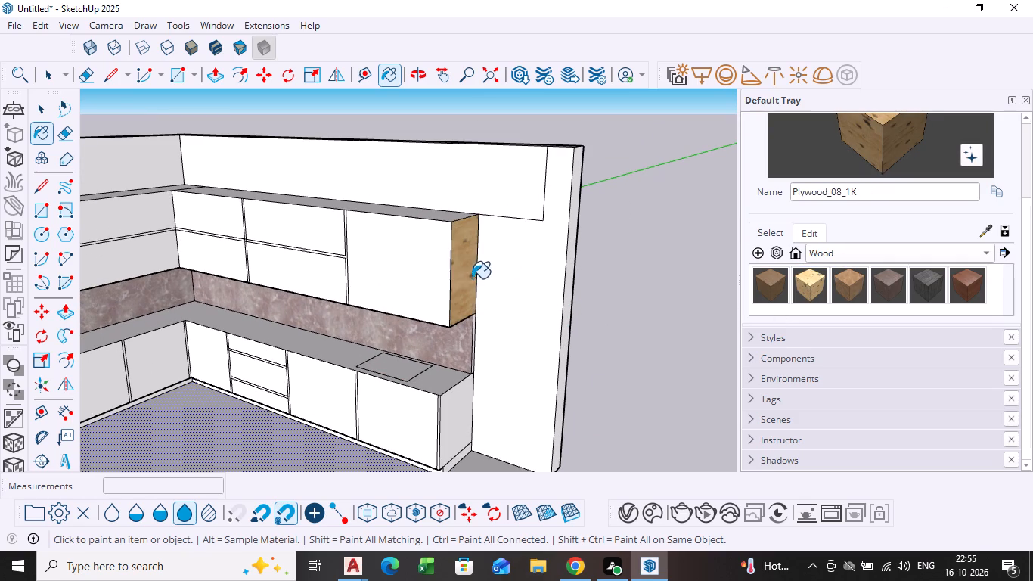
pyautogui.moveTo(433, 253); pyautogui.dragTo(439, 320, button='middle')
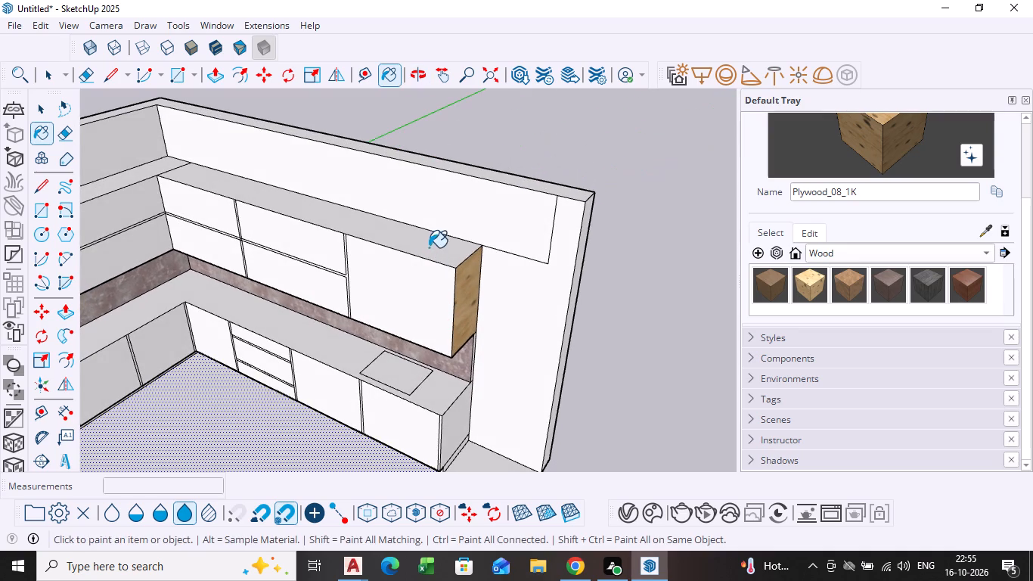
pyautogui.click(428, 248)
pyautogui.scroll(-4, 296, 285)
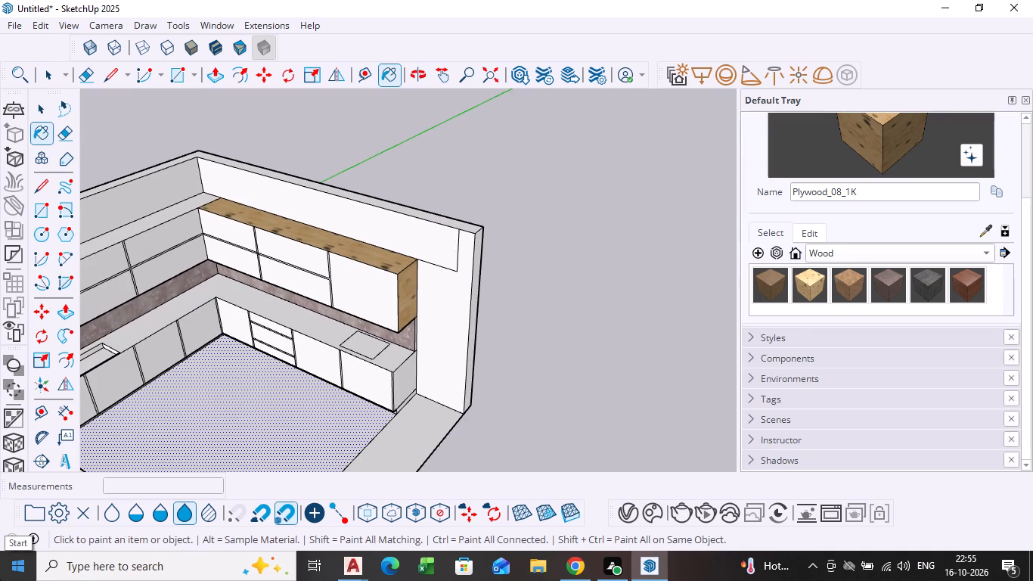
pyautogui.scroll(-3, 197, 334)
pyautogui.keyDown('shift'); pyautogui.moveTo(201, 322); pyautogui.dragTo(295, 288, button='middle'); pyautogui.keyUp('shift')
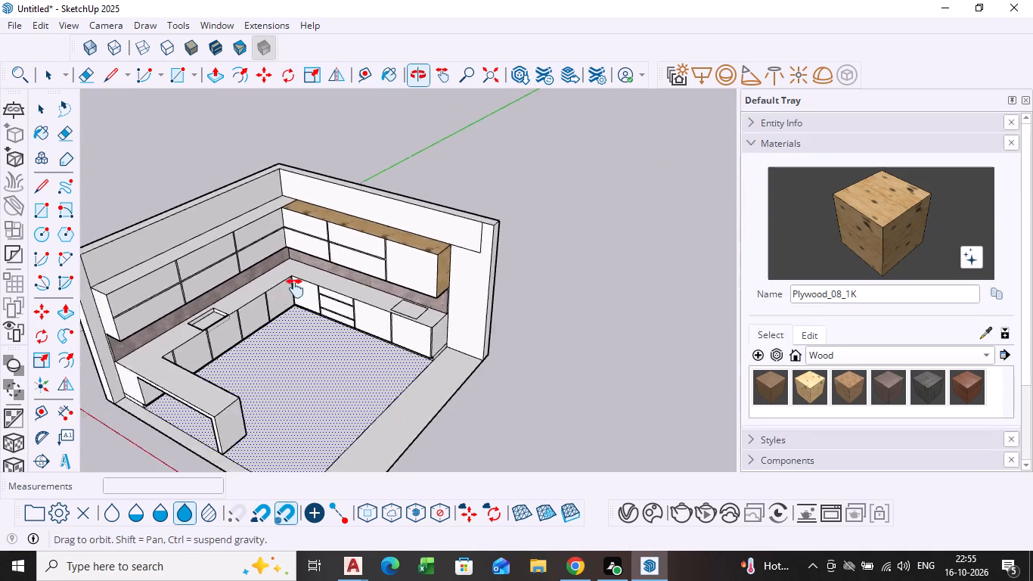
pyautogui.keyDown('shift'); pyautogui.moveTo(295, 288); pyautogui.dragTo(532, 286, button='middle'); pyautogui.keyUp('shift')
pyautogui.scroll(3, 422, 261)
pyautogui.click(482, 253)
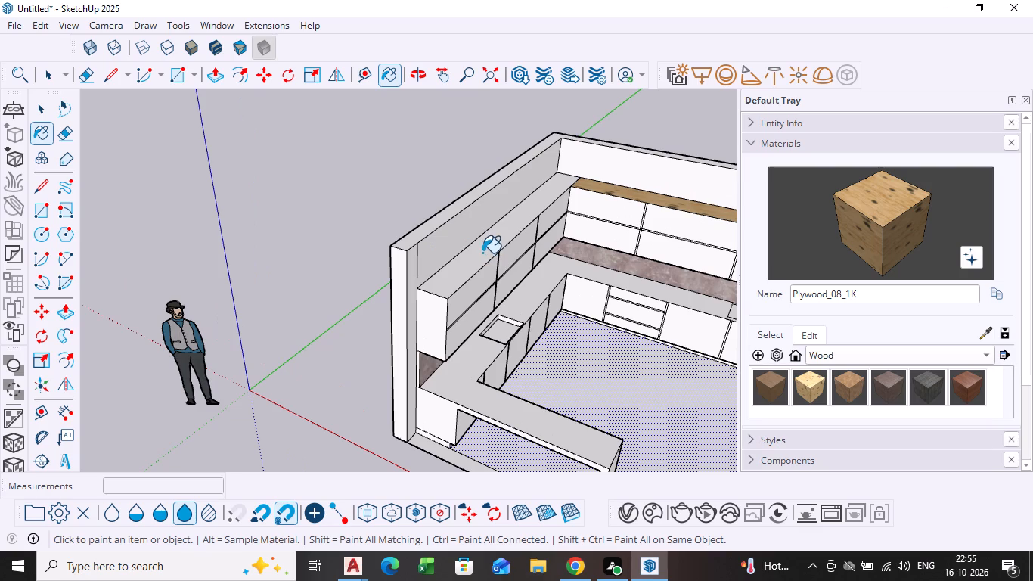
# Delete the seam edge between the two upper cabinet top faces at the inner corner.
pyautogui.scroll(10, 610, 206)
pyautogui.press('space')
pyautogui.click(531, 154)
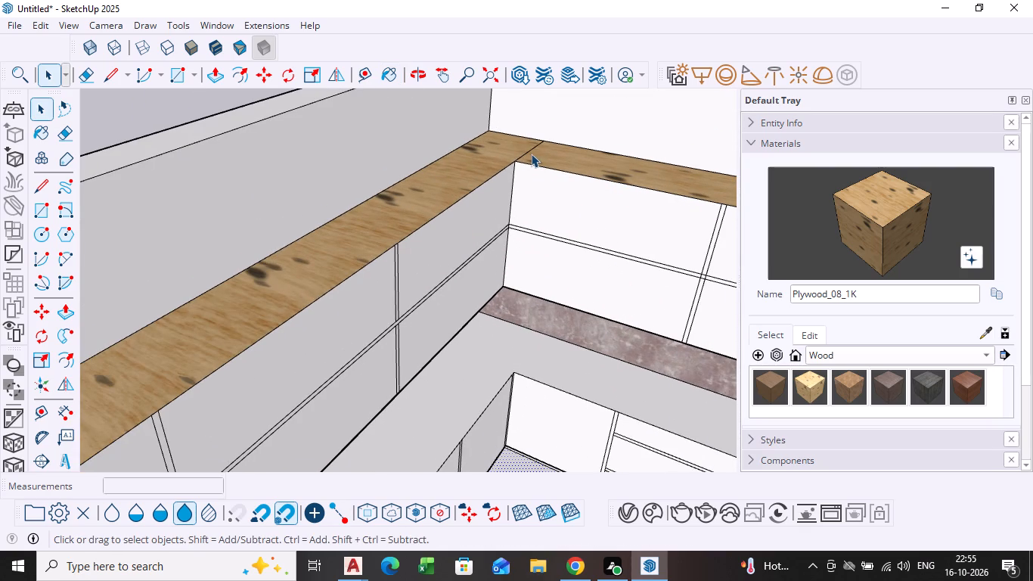
pyautogui.press('Delete')
pyautogui.scroll(-9, 526, 194)
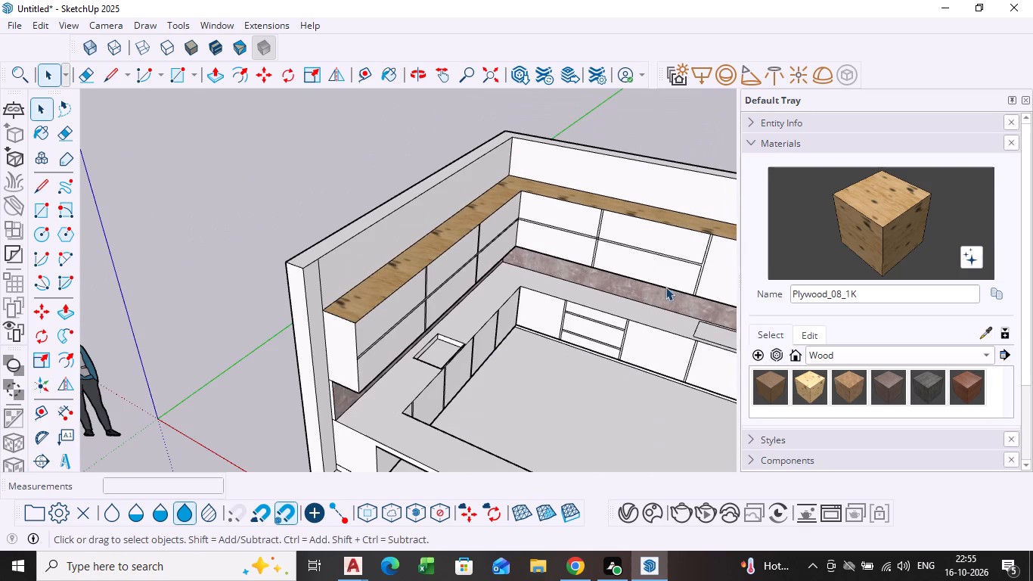
# Paint the exposed end face of the upper cabinets above the projecting counter with the Plywood_08_1K material.
pyautogui.click(885, 250)
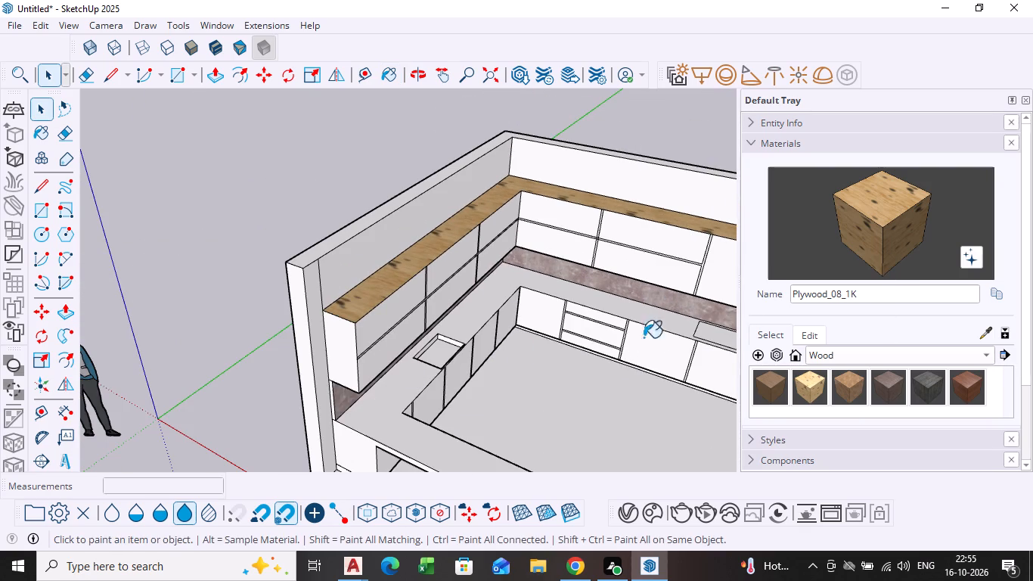
pyautogui.scroll(3, 330, 388)
pyautogui.click(347, 354)
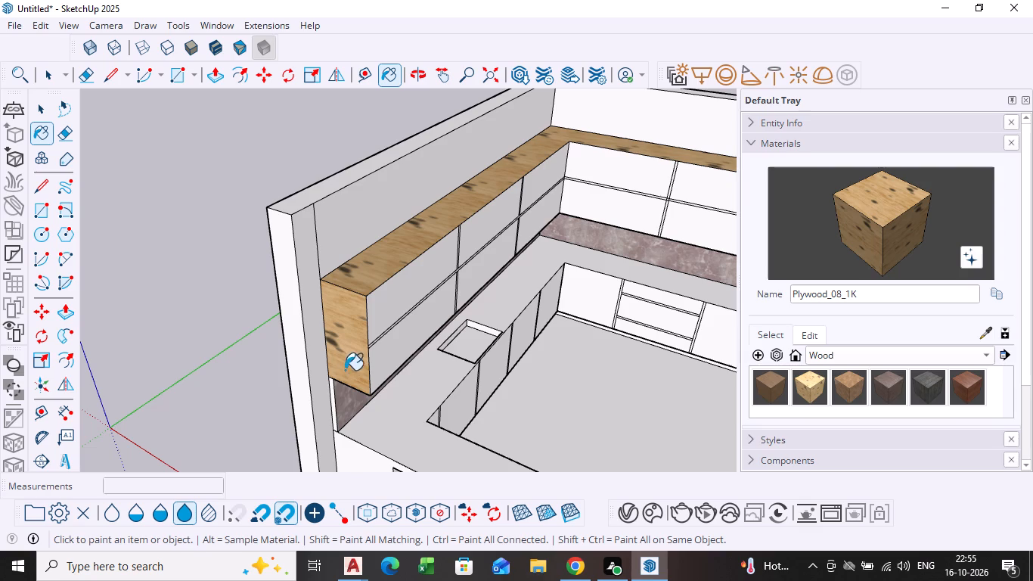
# Paint the undersides of the upper cabinets along both walls with the Plywood_08_1K material.
pyautogui.scroll(-1, 424, 377)
pyautogui.moveTo(424, 377); pyautogui.dragTo(296, 200, button='middle')
pyautogui.scroll(4, 396, 252)
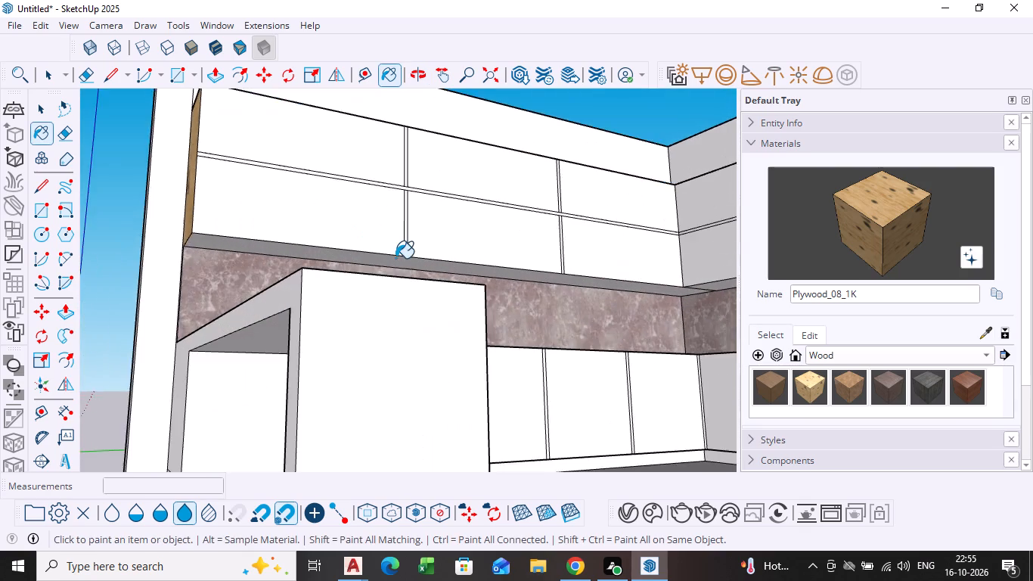
pyautogui.scroll(3, 396, 258)
pyautogui.click(394, 270)
pyautogui.scroll(5, 394, 269)
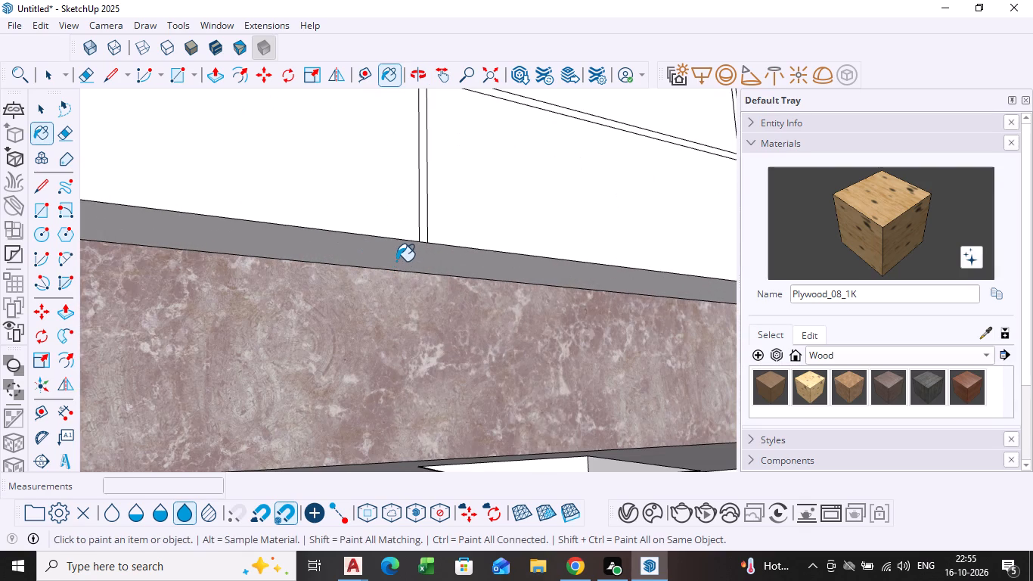
pyautogui.click(397, 257)
pyautogui.scroll(-8, 394, 270)
pyautogui.keyDown('shift'); pyautogui.moveTo(414, 307); pyautogui.dragTo(245, 293, button='middle'); pyautogui.keyUp('shift')
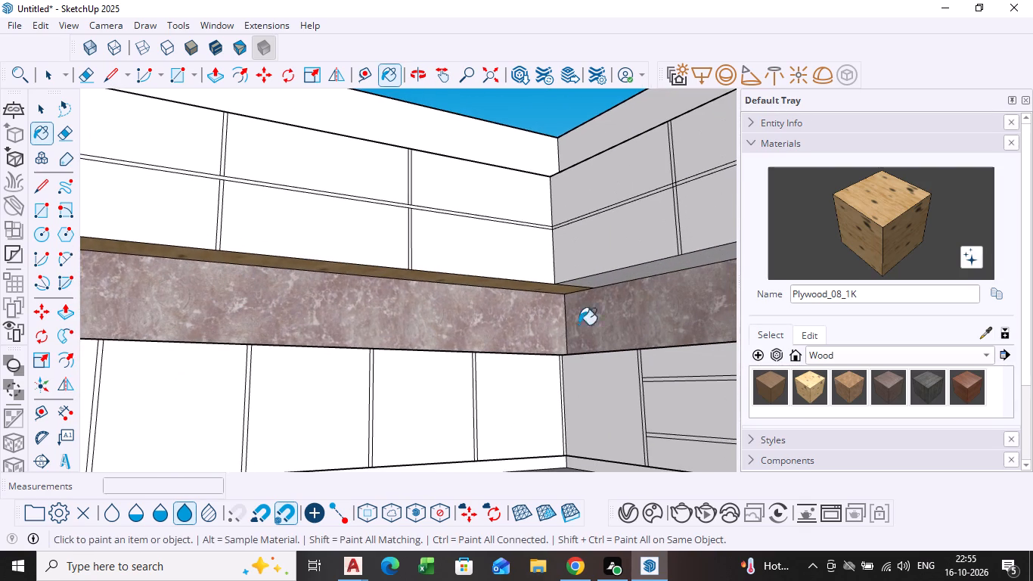
pyautogui.scroll(9, 607, 287)
pyautogui.click(591, 272)
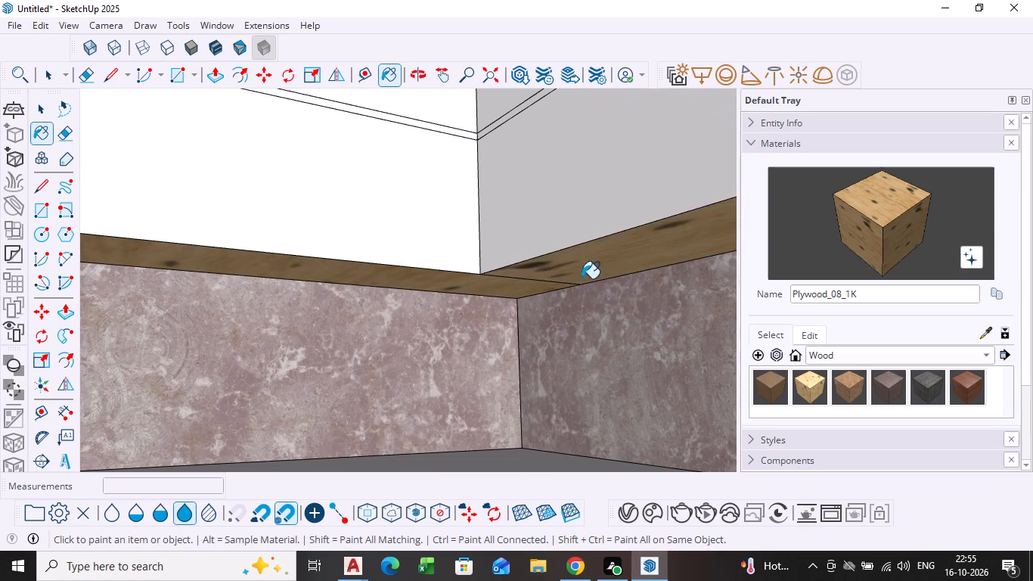
# Paint the L-shaped countertop and the projecting counter's top with the Plywood_08_1K material.
pyautogui.scroll(-11, 538, 297)
pyautogui.scroll(-6, 391, 332)
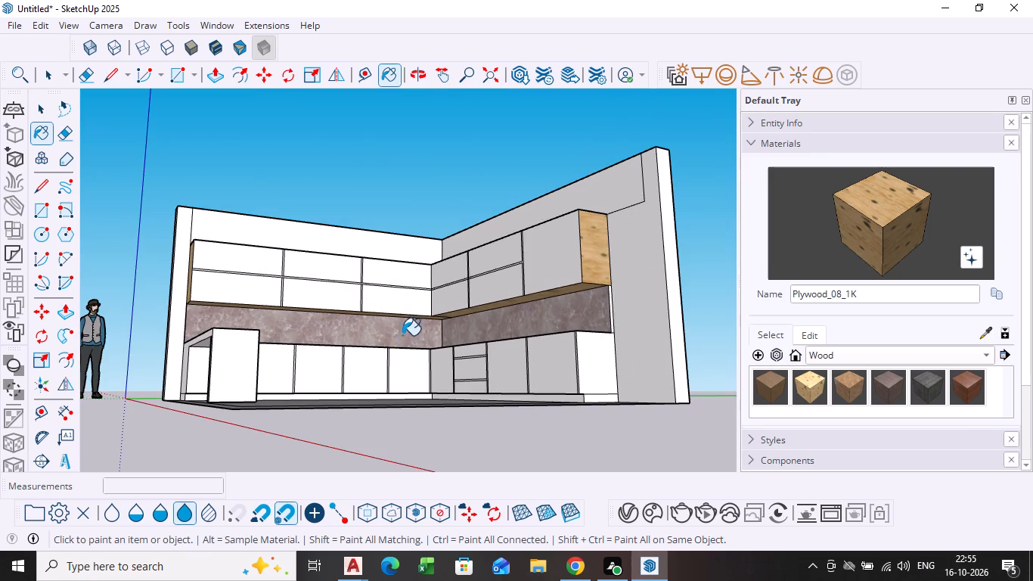
pyautogui.scroll(-2, 402, 328)
pyautogui.moveTo(407, 337); pyautogui.dragTo(437, 413, button='middle')
pyautogui.scroll(3, 380, 427)
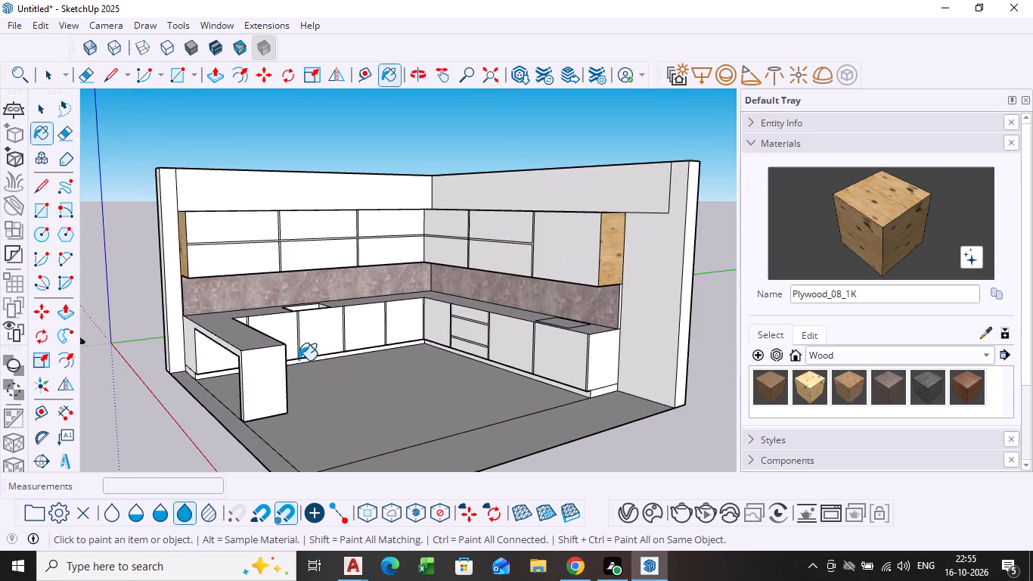
pyautogui.scroll(-1, 302, 364)
pyautogui.moveTo(305, 366); pyautogui.dragTo(333, 434, button='middle')
pyautogui.scroll(2, 247, 339)
pyautogui.click(255, 321)
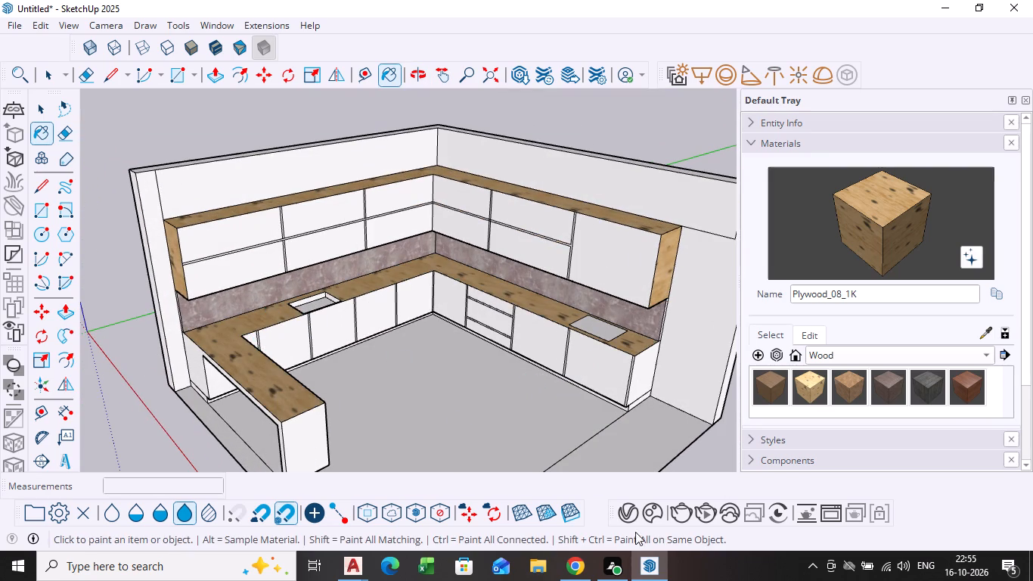
# Paint the outer floor strip along the kitchen's two open sides with the Plywood_08_1K material.
pyautogui.scroll(-2, 616, 435)
pyautogui.keyDown('shift'); pyautogui.moveTo(607, 437); pyautogui.dragTo(581, 306, button='middle'); pyautogui.keyUp('shift')
pyautogui.click(554, 340)
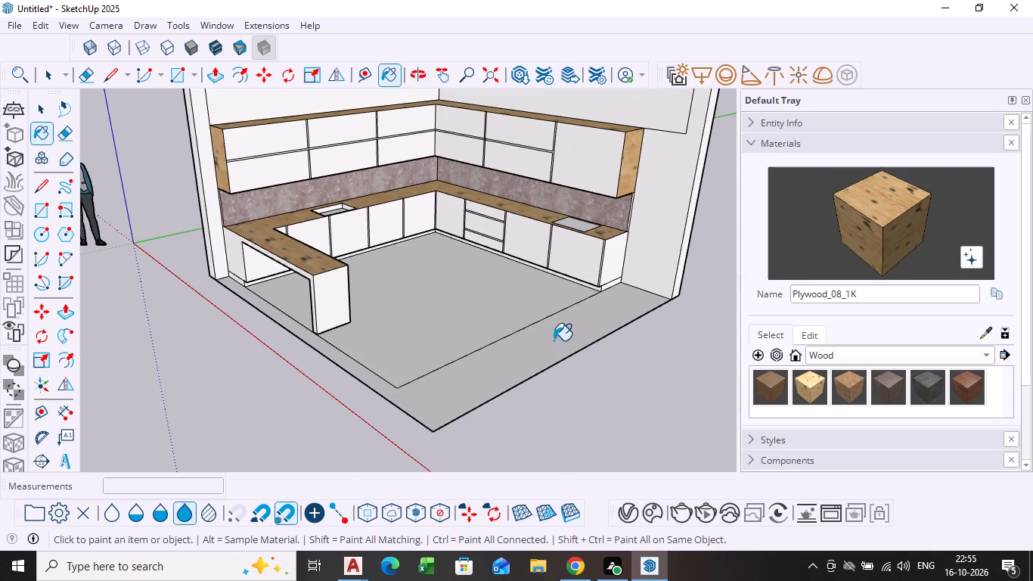
pyautogui.press('space')
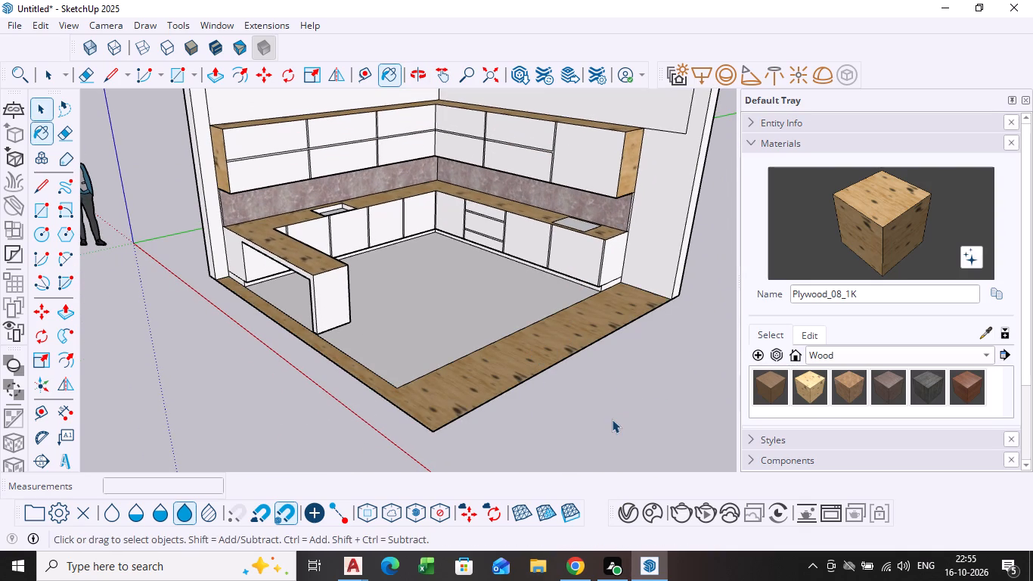
pyautogui.click(610, 418)
pyautogui.moveTo(557, 397); pyautogui.dragTo(538, 378, button='middle')
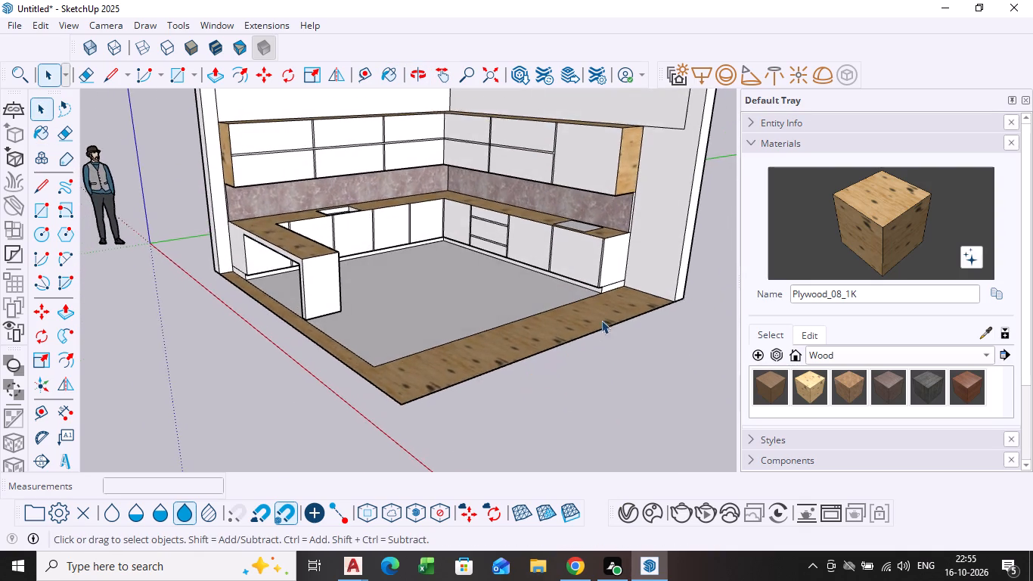
pyautogui.scroll(3, 601, 317)
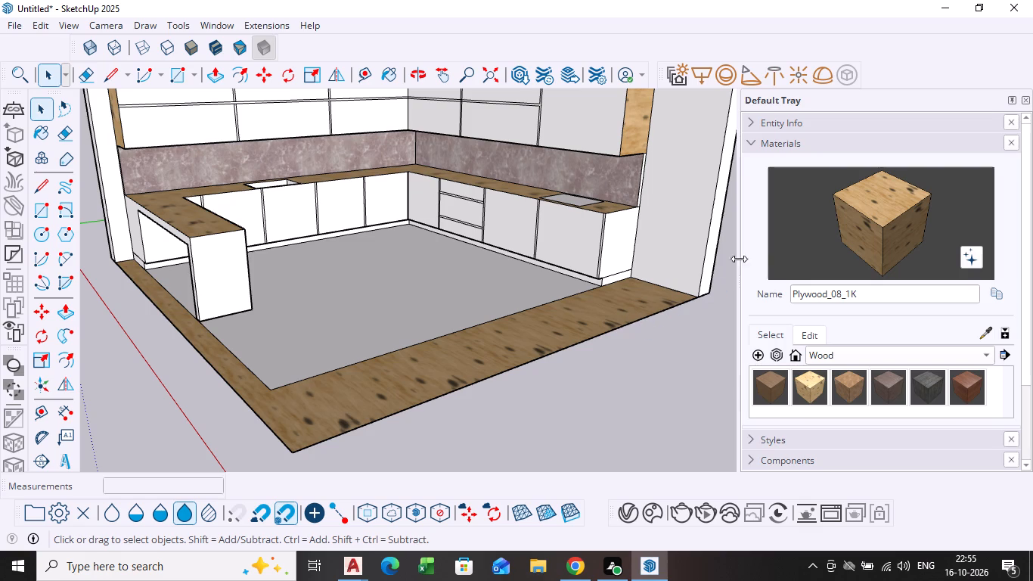
# Paint the toe kick of the base run with the drawers, including its exposed end, with Plywood_08_1K.
pyautogui.click(836, 218)
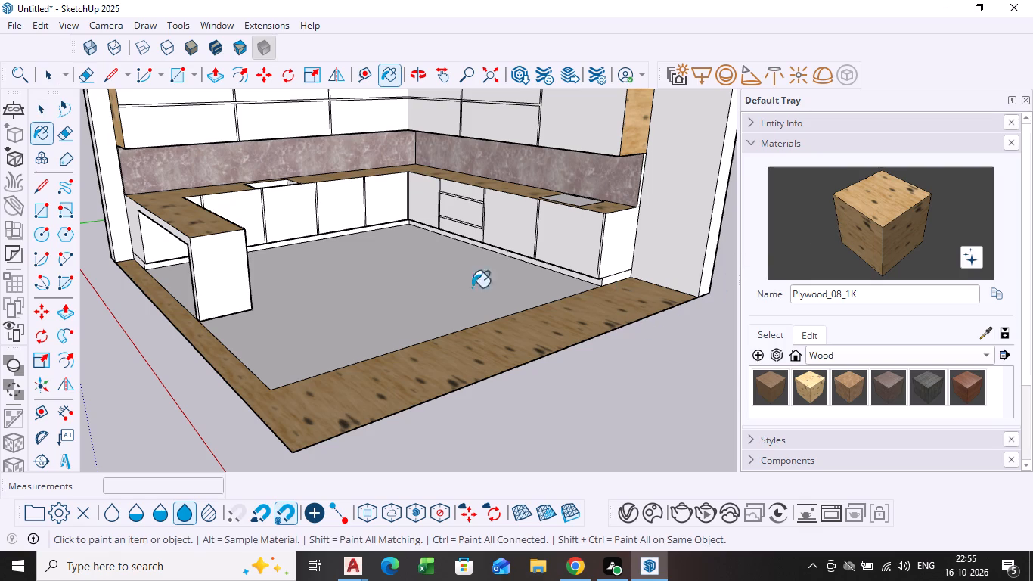
pyautogui.scroll(3, 498, 272)
pyautogui.scroll(4, 640, 284)
pyautogui.click(637, 294)
pyautogui.scroll(5, 645, 290)
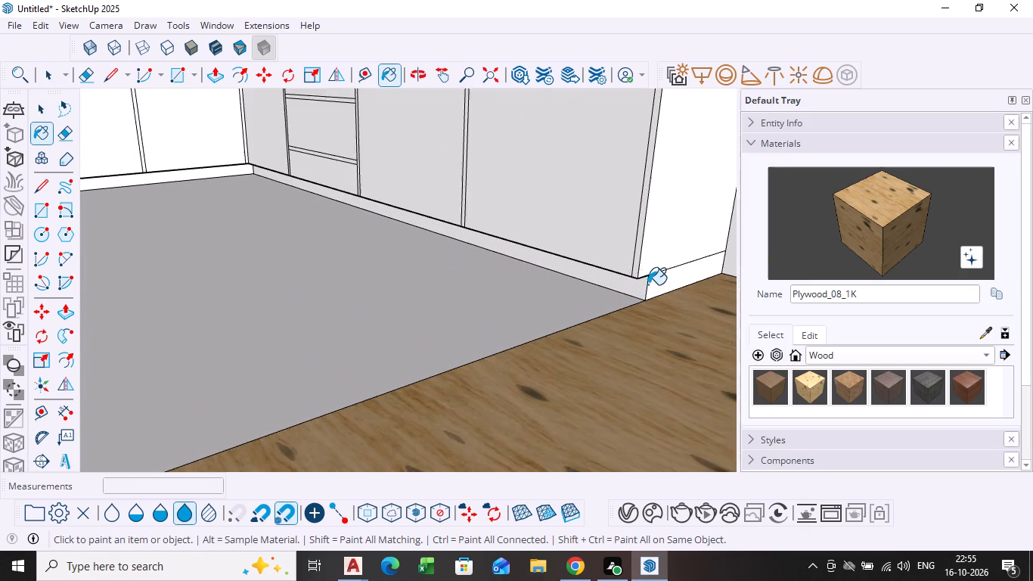
pyautogui.click(660, 287)
pyautogui.click(633, 293)
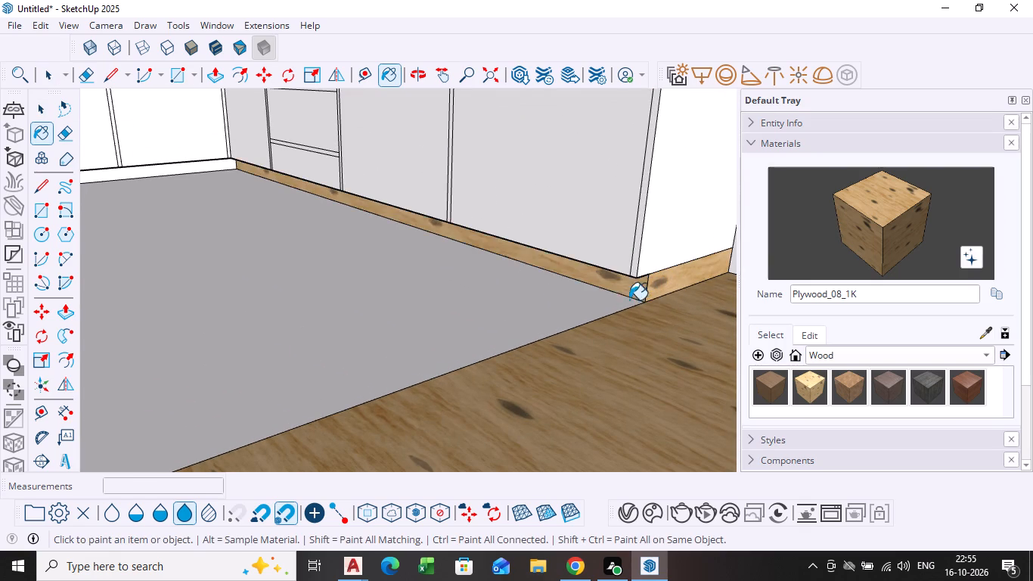
# Paint the toe kick of the sink run and its end face under the projecting counter with Plywood_08_1K.
pyautogui.scroll(-4, 362, 309)
pyautogui.scroll(-1, 230, 281)
pyautogui.moveTo(227, 281); pyautogui.dragTo(454, 294, button='middle')
pyautogui.scroll(5, 277, 223)
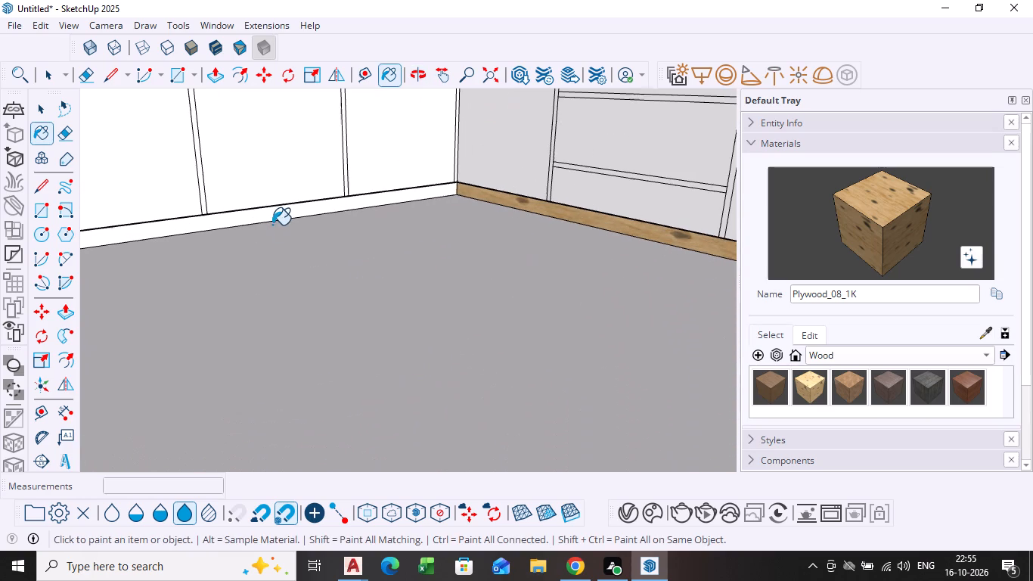
pyautogui.click(274, 217)
pyautogui.scroll(-6, 162, 246)
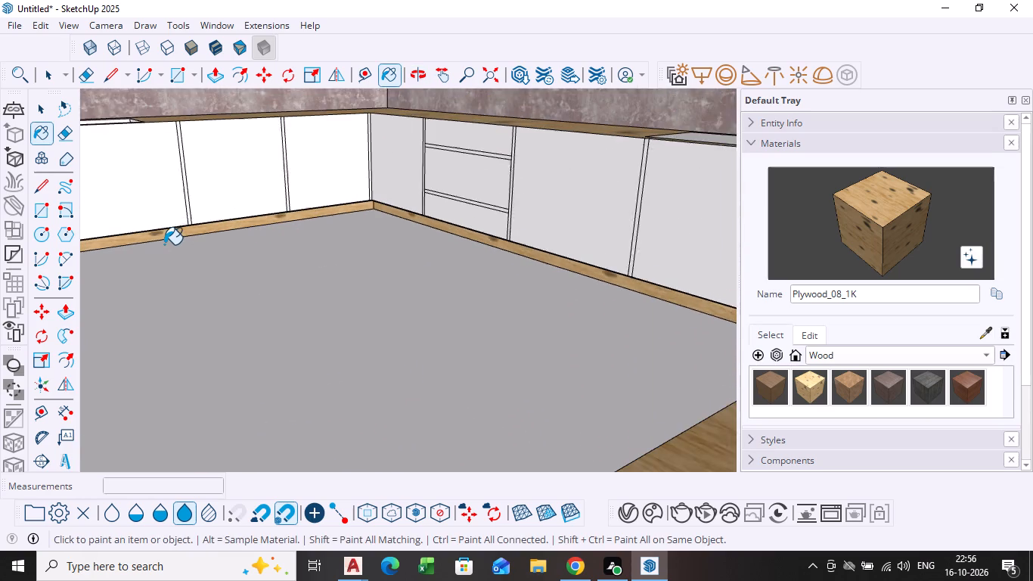
pyautogui.scroll(-2, 132, 254)
pyautogui.scroll(-2, 169, 317)
pyautogui.keyDown('shift'); pyautogui.moveTo(169, 318); pyautogui.dragTo(620, 328, button='middle'); pyautogui.keyUp('shift')
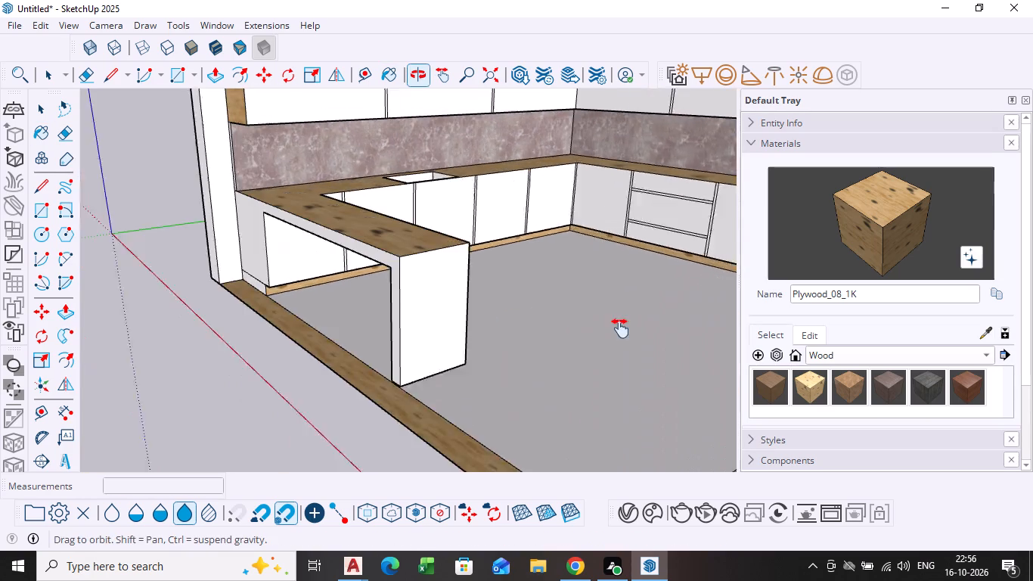
pyautogui.keyDown('shift'); pyautogui.moveTo(620, 328); pyautogui.dragTo(630, 322, button='middle'); pyautogui.keyUp('shift')
pyautogui.scroll(6, 335, 297)
pyautogui.click(298, 283)
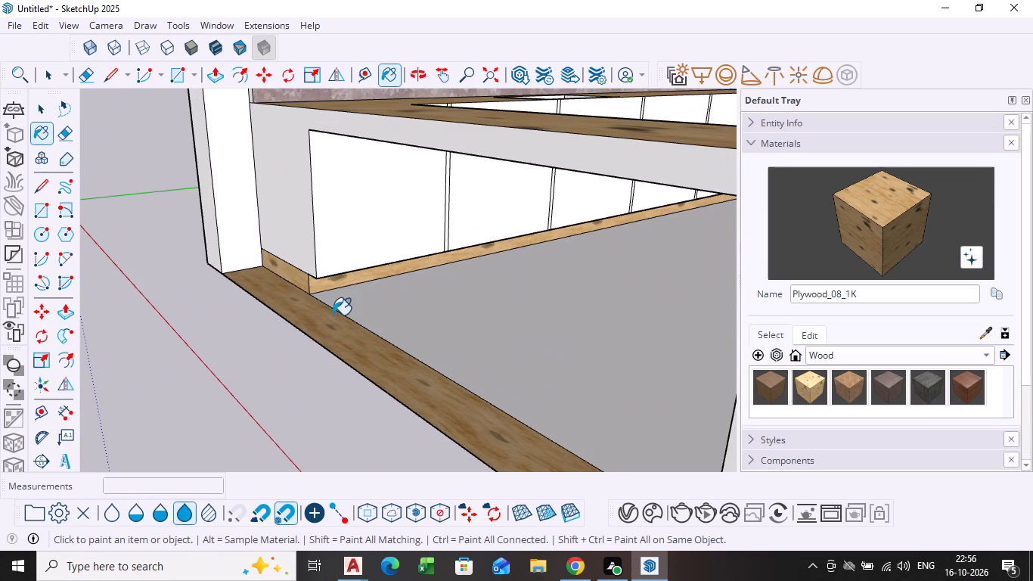
pyautogui.scroll(-4, 383, 342)
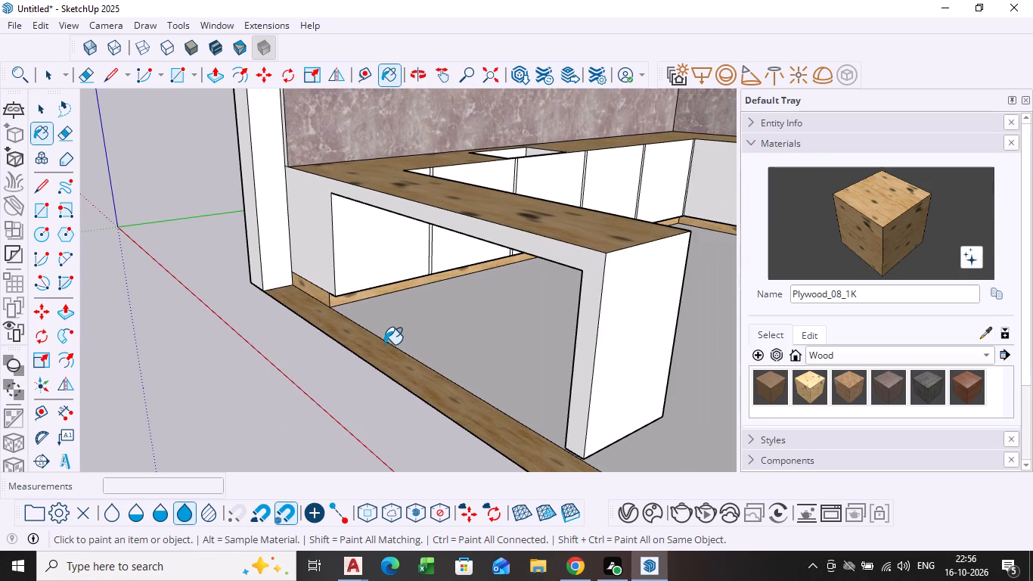
pyautogui.press('space')
# Examine the painted cabinetry, counter and floor strip from wider viewpoints.
pyautogui.scroll(-5, 389, 349)
pyautogui.scroll(-1, 551, 358)
pyautogui.moveTo(550, 358); pyautogui.dragTo(443, 379, button='middle')
pyautogui.scroll(-2, 539, 315)
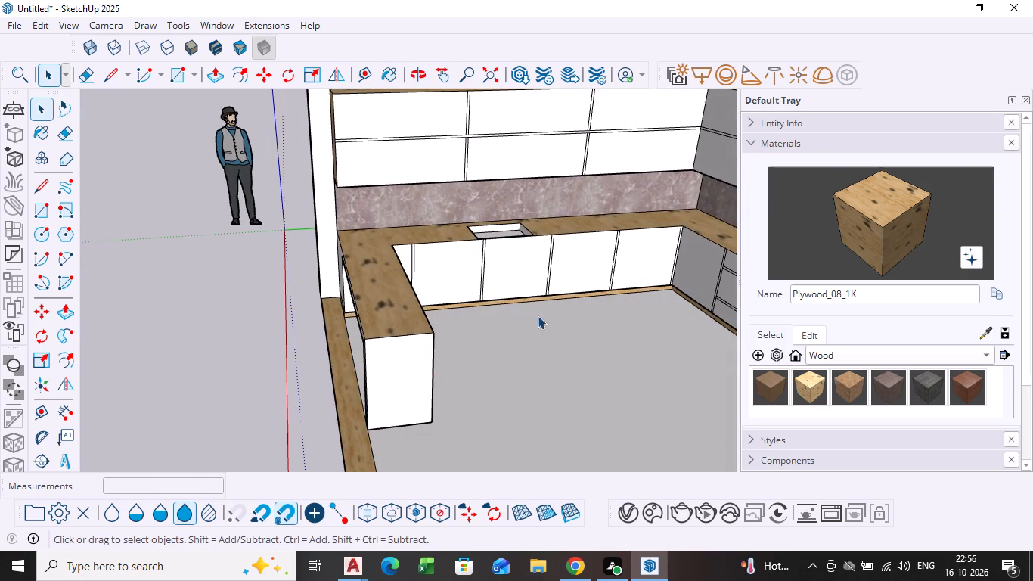
pyautogui.scroll(-2, 538, 315)
pyautogui.moveTo(533, 348); pyautogui.dragTo(439, 325, button='middle')
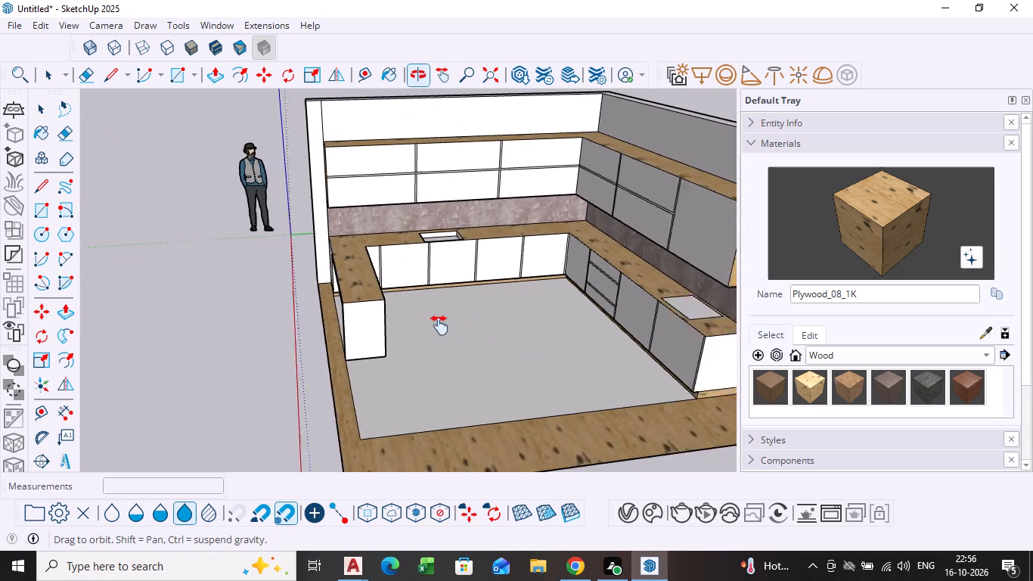
pyautogui.moveTo(439, 325); pyautogui.dragTo(366, 331, button='middle')
pyautogui.moveTo(383, 367); pyautogui.dragTo(464, 354, button='middle')
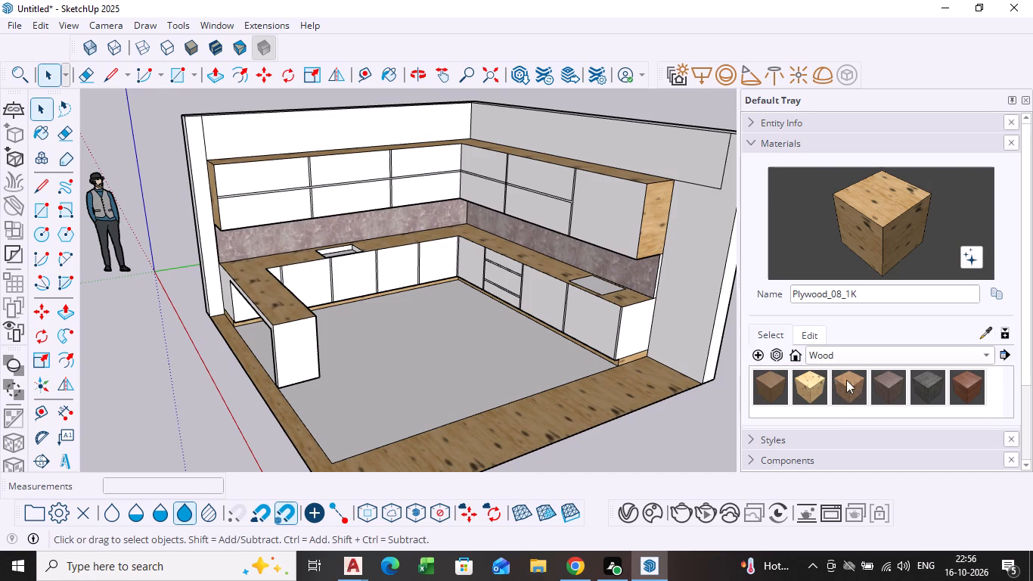
# Open the Plywood_08_1K material for editing and enable Colorize for its texture.
pyautogui.click(842, 359)
pyautogui.click(779, 338)
pyautogui.click(800, 331)
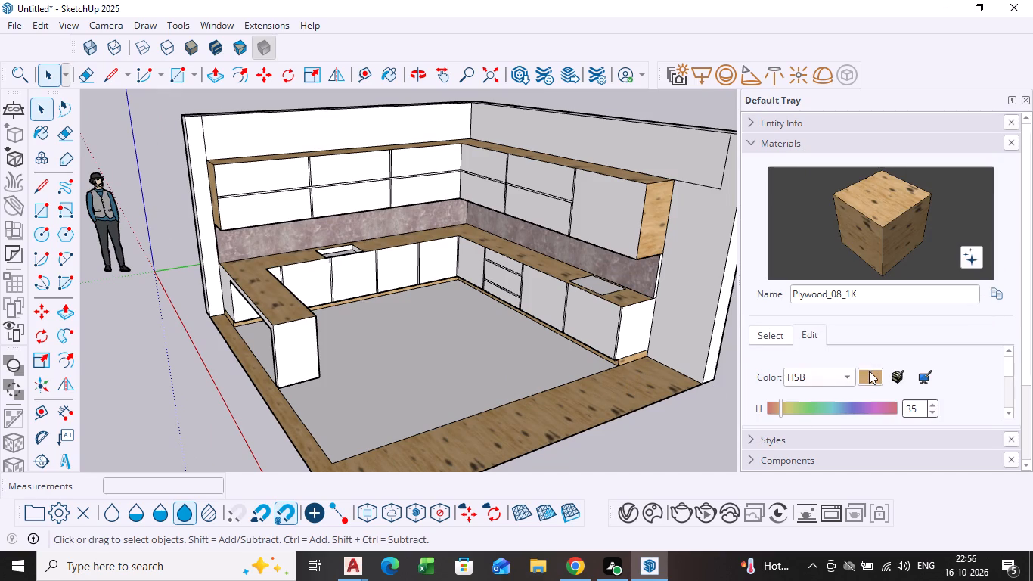
pyautogui.click(869, 373)
pyautogui.scroll(-3, 864, 394)
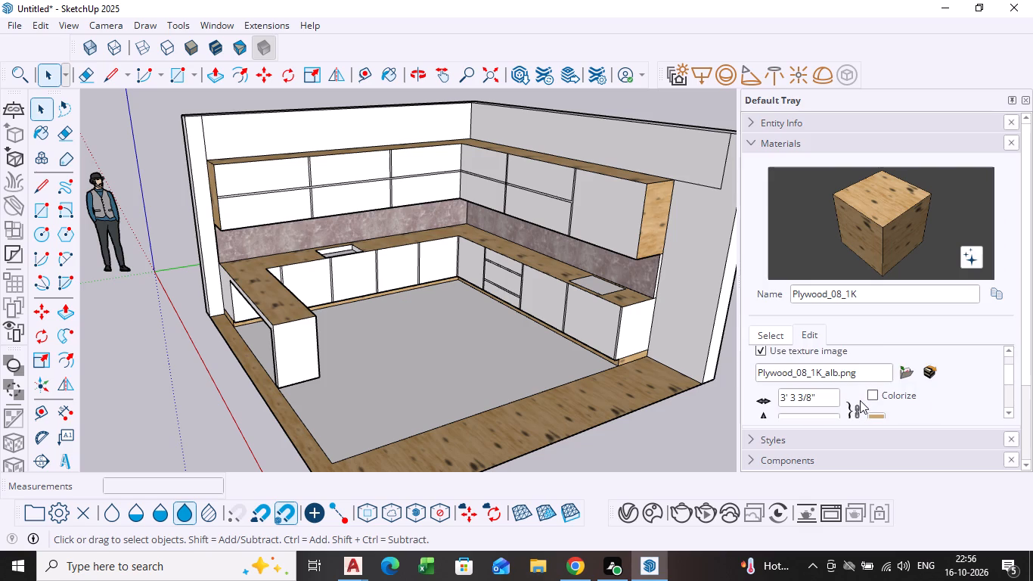
pyautogui.click(869, 394)
# Look through the Plywood_08_1K material's colour, texture size, opacity and roughness settings.
pyautogui.scroll(4, 876, 393)
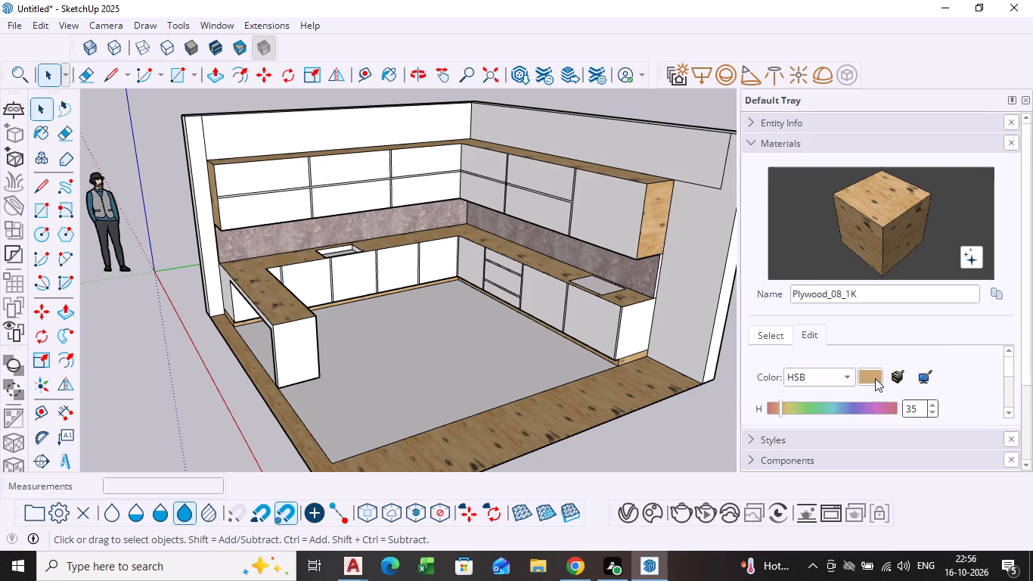
pyautogui.scroll(-4, 864, 368)
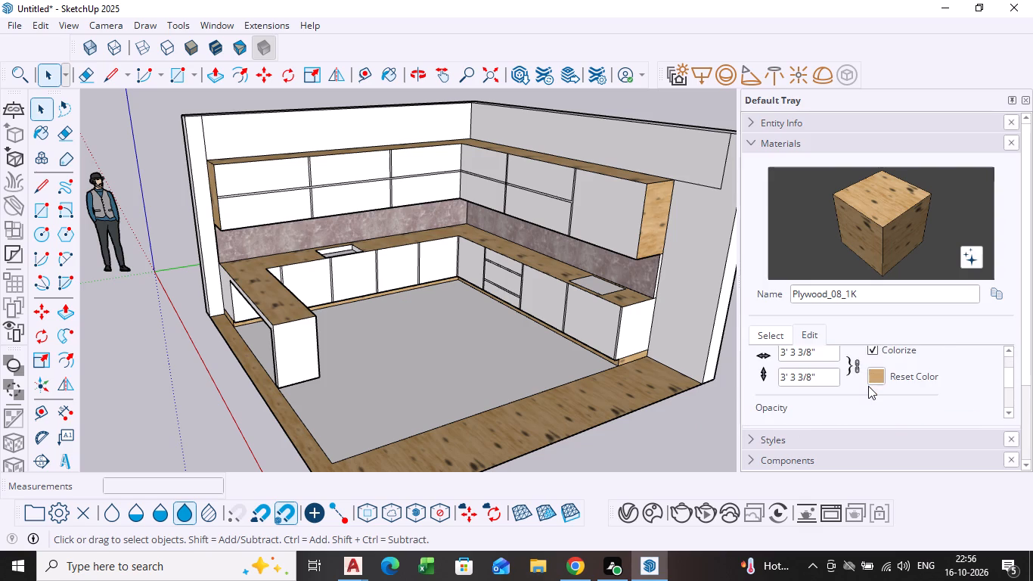
pyautogui.scroll(-4, 868, 386)
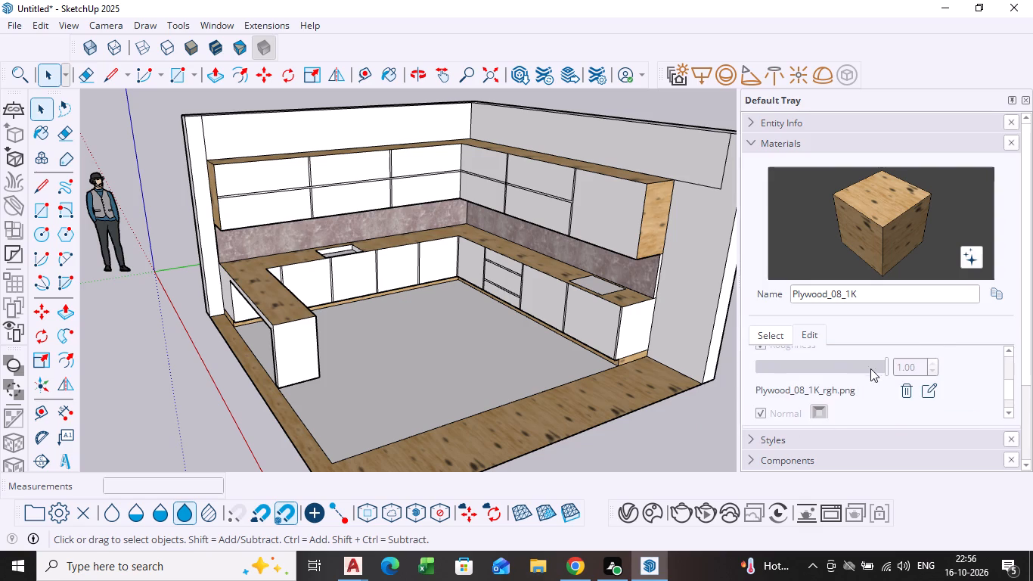
pyautogui.scroll(4, 873, 364)
pyautogui.scroll(-2, 885, 384)
pyautogui.scroll(4, 921, 393)
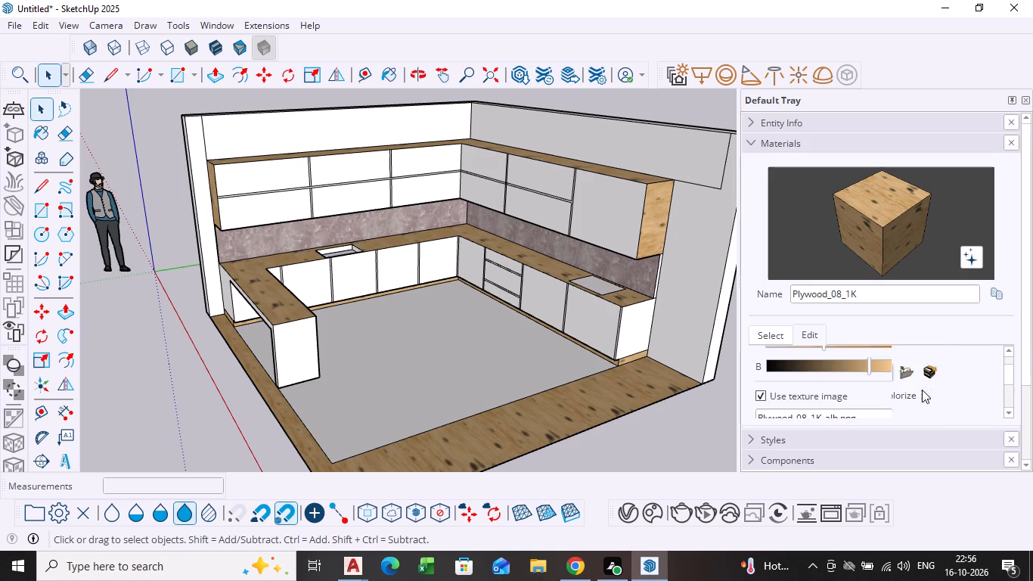
pyautogui.scroll(8, 941, 413)
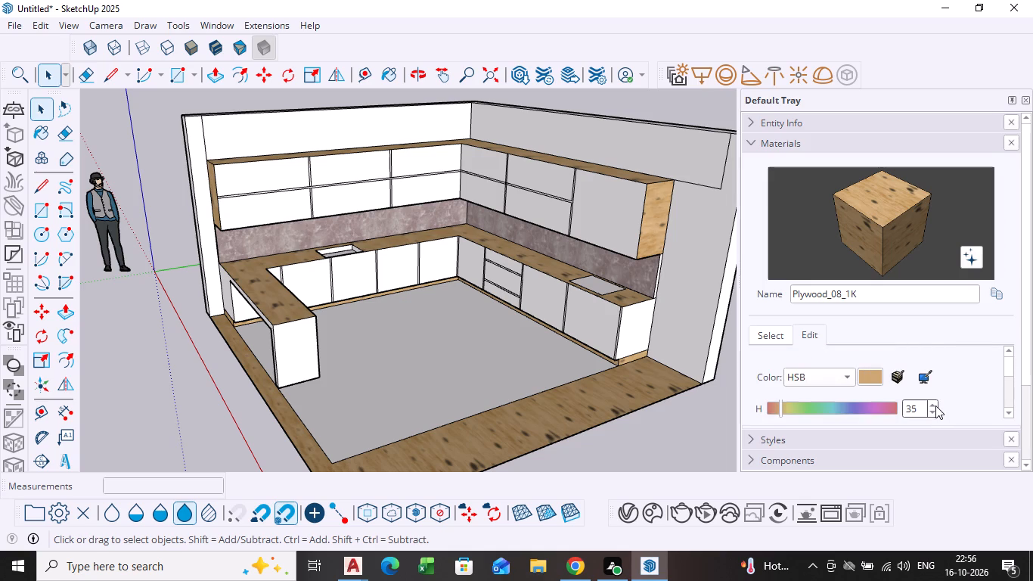
# Return to the Wood collection and sample the material of the outer floor strip.
pyautogui.click(766, 333)
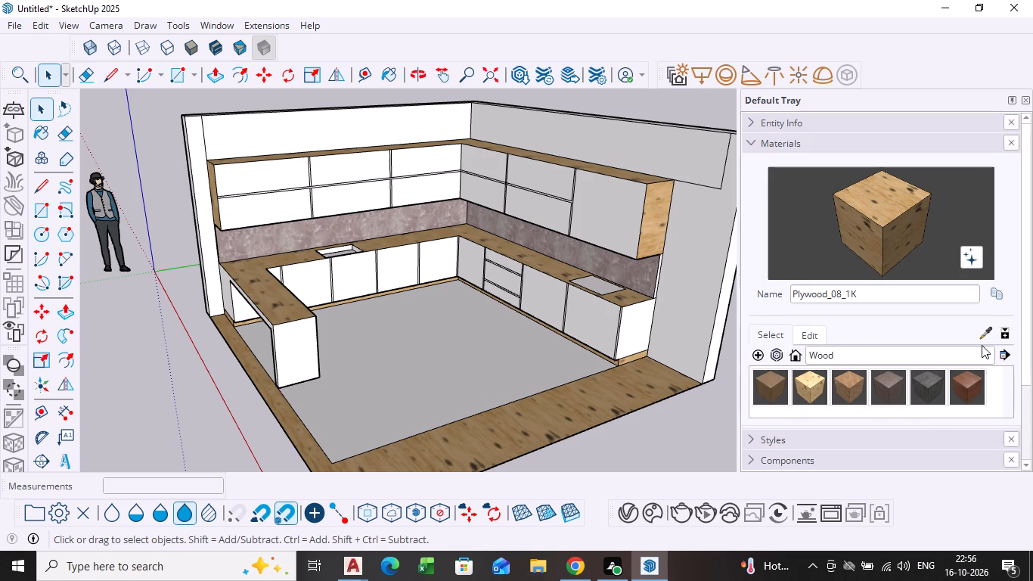
pyautogui.click(982, 334)
pyautogui.scroll(8, 639, 389)
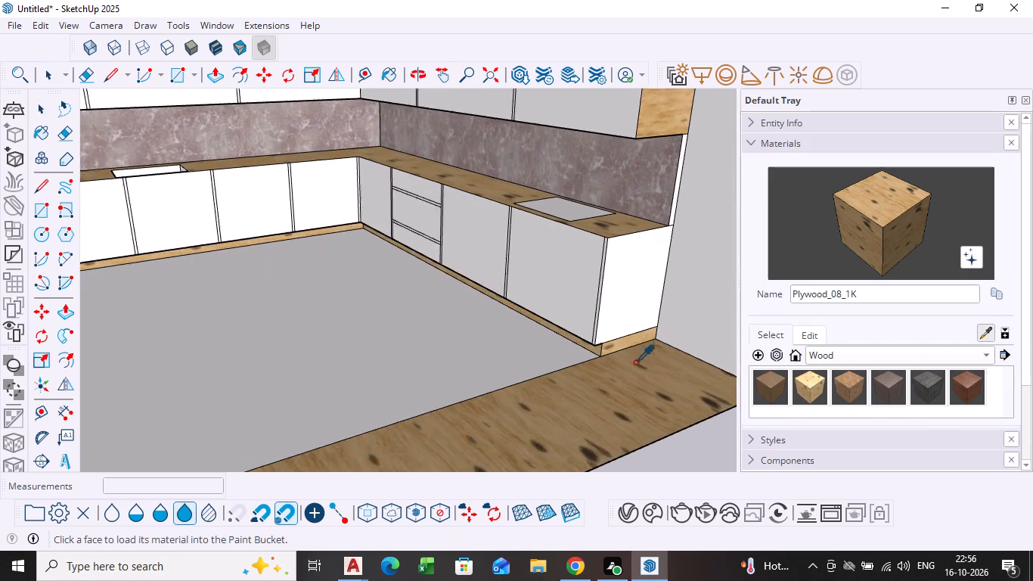
pyautogui.click(620, 372)
pyautogui.scroll(-3, 550, 401)
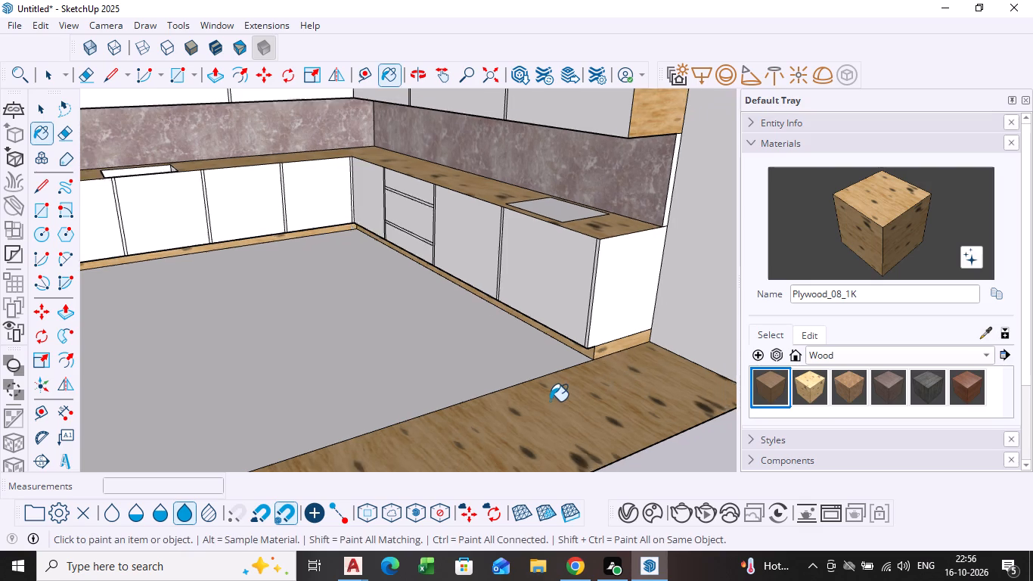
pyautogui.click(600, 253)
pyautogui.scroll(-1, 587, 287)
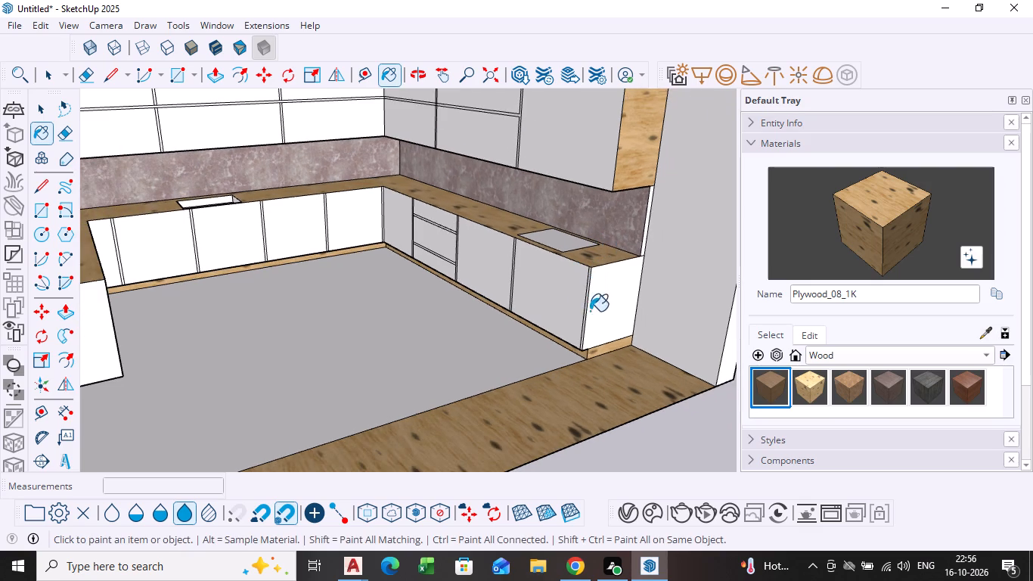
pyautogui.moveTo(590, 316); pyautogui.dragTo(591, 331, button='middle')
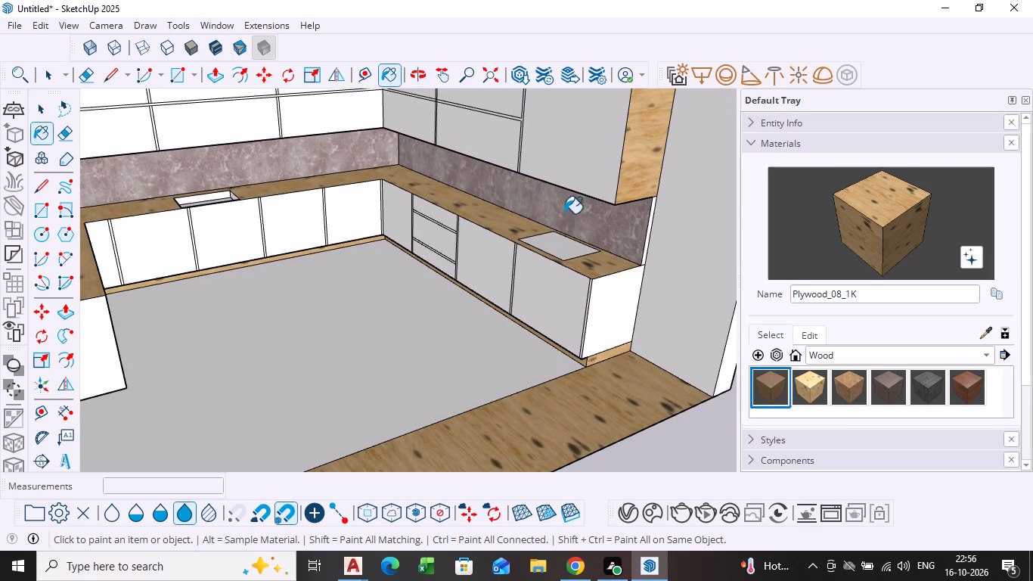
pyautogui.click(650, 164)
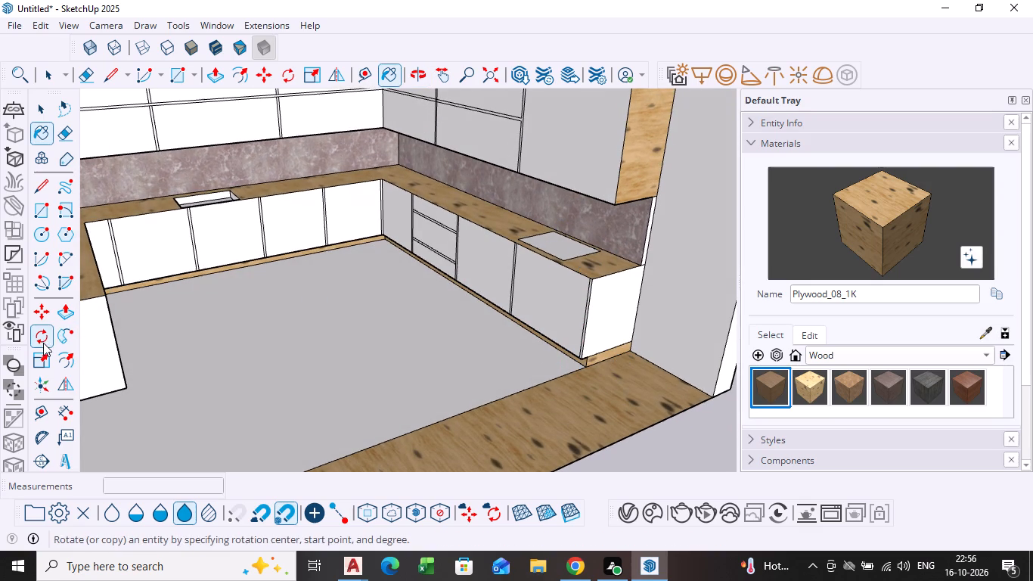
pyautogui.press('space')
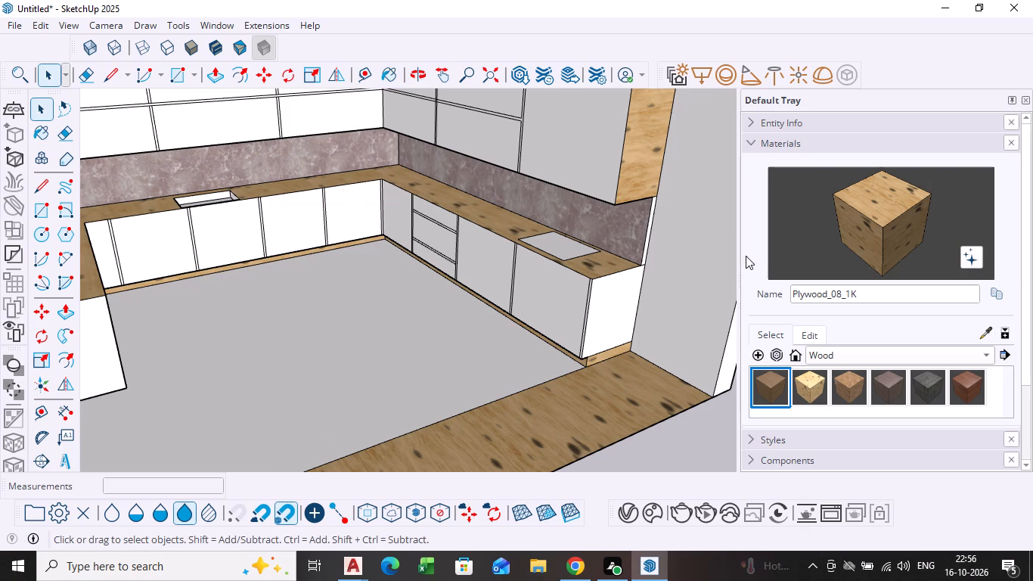
# Paint the rectangular hob area in the countertop with Marble_07_1K from the Stone collection.
pyautogui.click(855, 351)
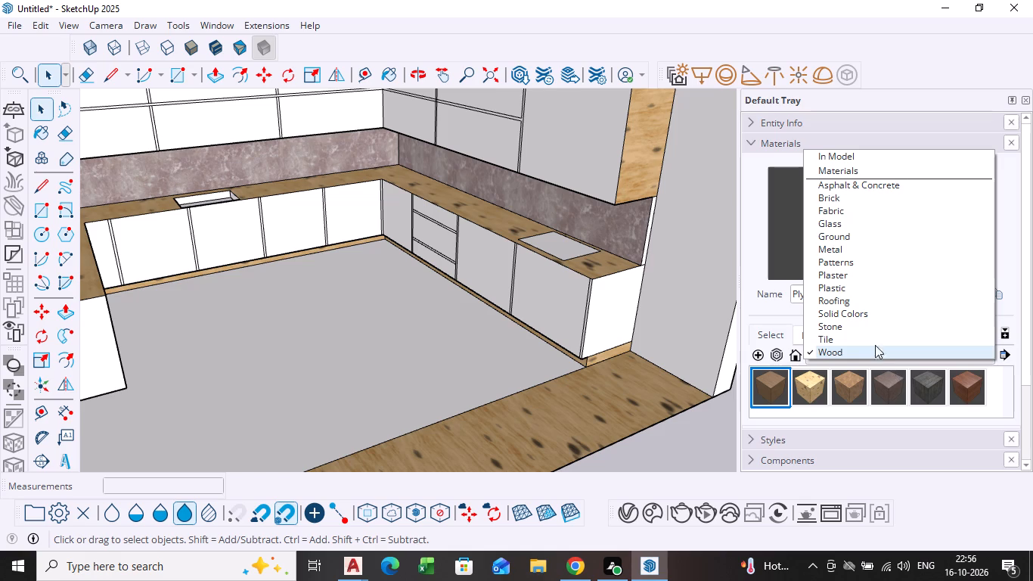
pyautogui.click(852, 331)
pyautogui.scroll(4, 567, 243)
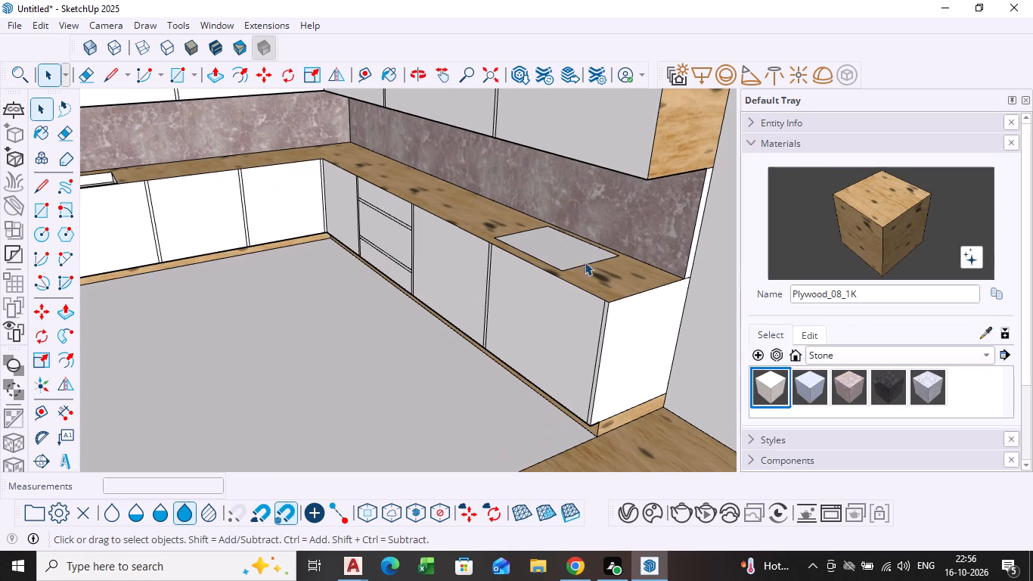
pyautogui.click(873, 386)
pyautogui.scroll(4, 577, 263)
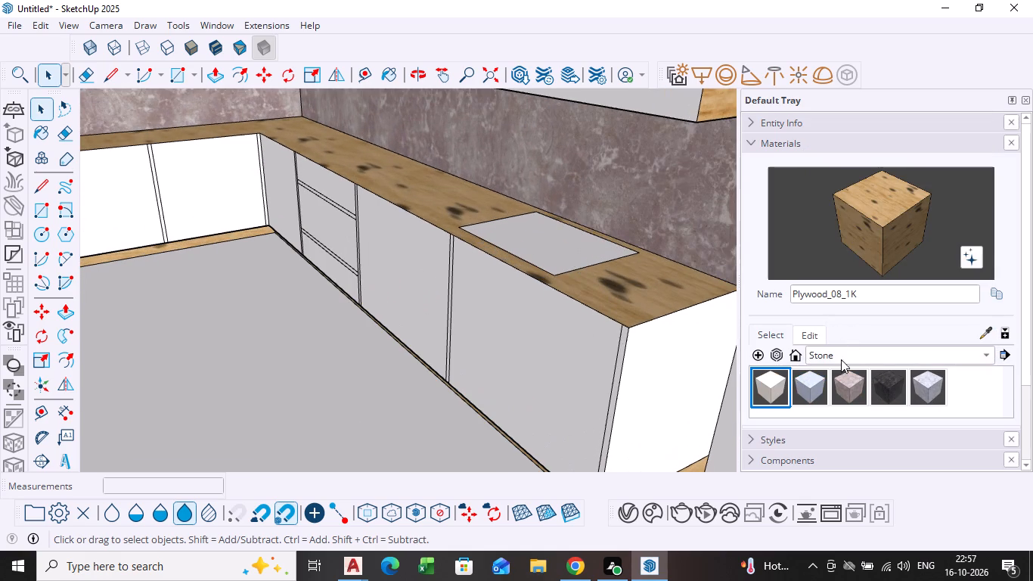
pyautogui.click(888, 381)
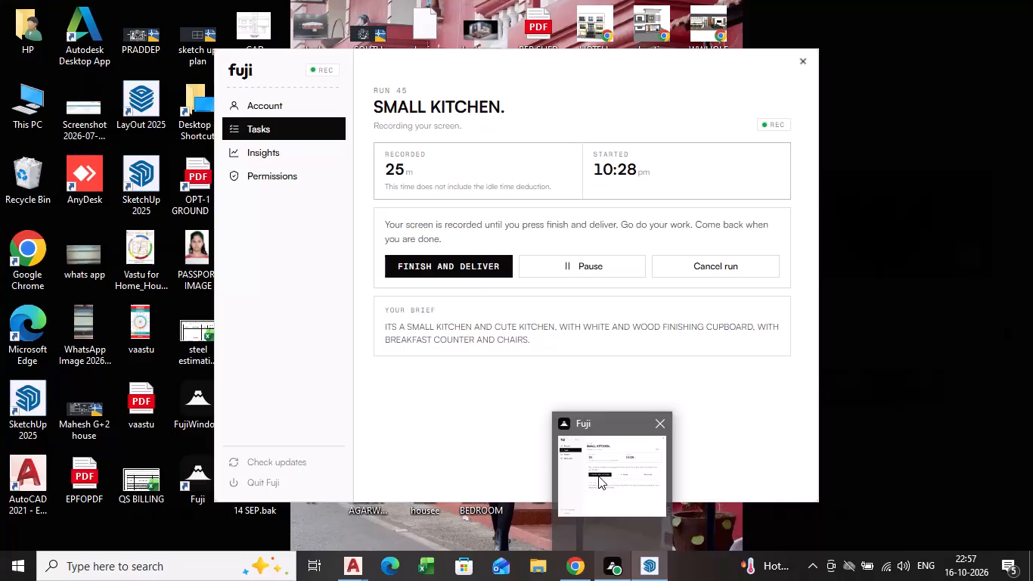
pyautogui.click(585, 247)
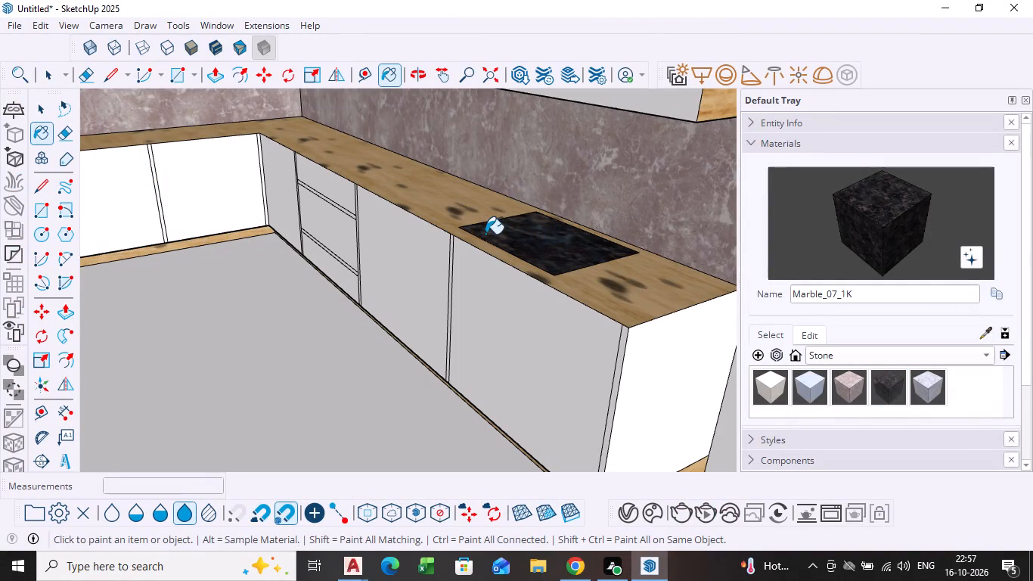
# Paint the sink recess's floor, back wall and the side wall nearer the room corner with Marble_07_1K.
pyautogui.scroll(-3, 394, 214)
pyautogui.keyDown('shift'); pyautogui.moveTo(302, 261); pyautogui.dragTo(495, 247, button='middle'); pyautogui.keyUp('shift')
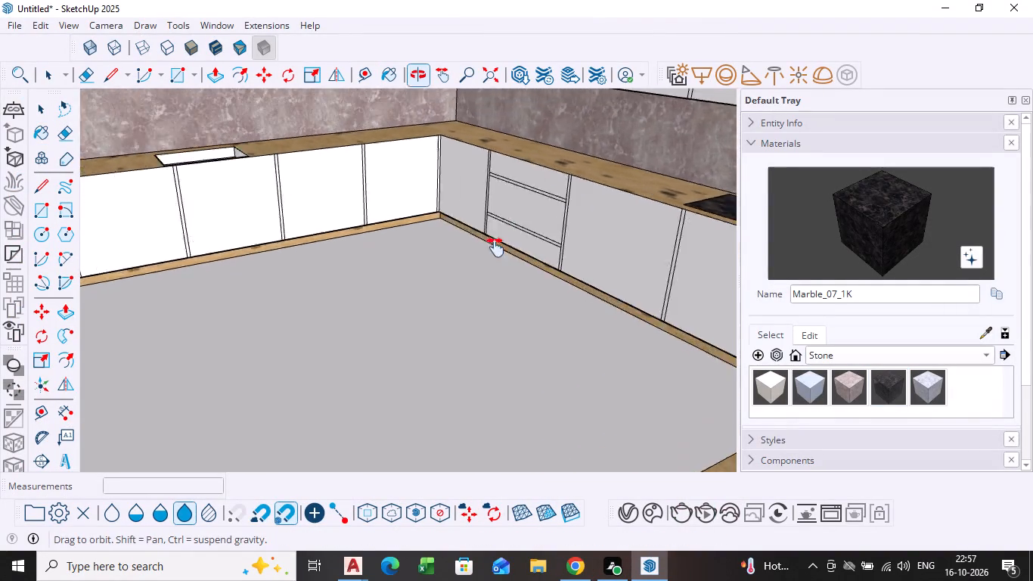
pyautogui.keyDown('shift'); pyautogui.moveTo(495, 247); pyautogui.dragTo(645, 259, button='middle'); pyautogui.keyUp('shift')
pyautogui.moveTo(447, 191); pyautogui.dragTo(454, 259, button='middle')
pyautogui.scroll(8, 420, 185)
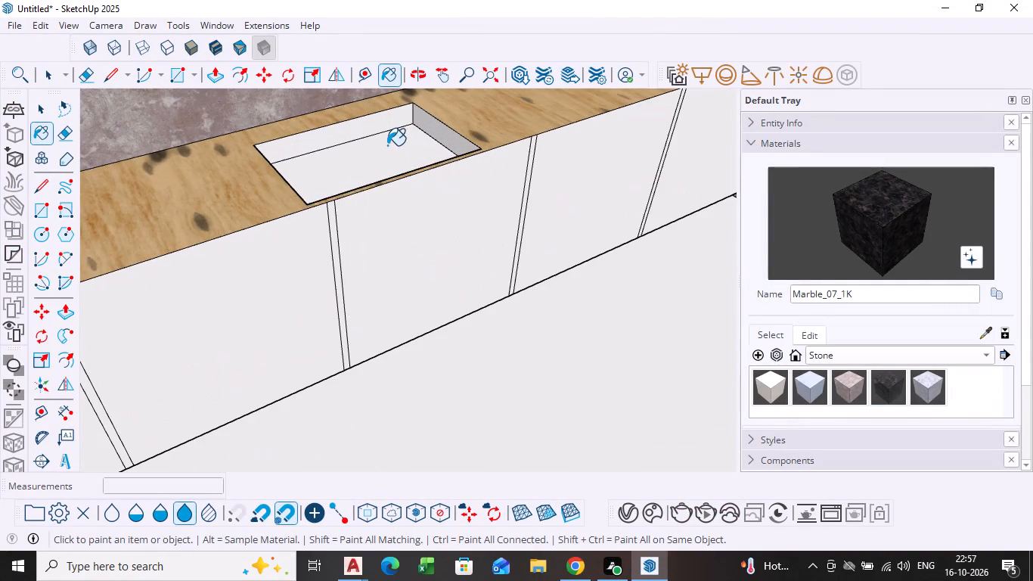
pyautogui.click(387, 145)
pyautogui.scroll(4, 371, 145)
pyautogui.click(353, 120)
pyautogui.click(494, 138)
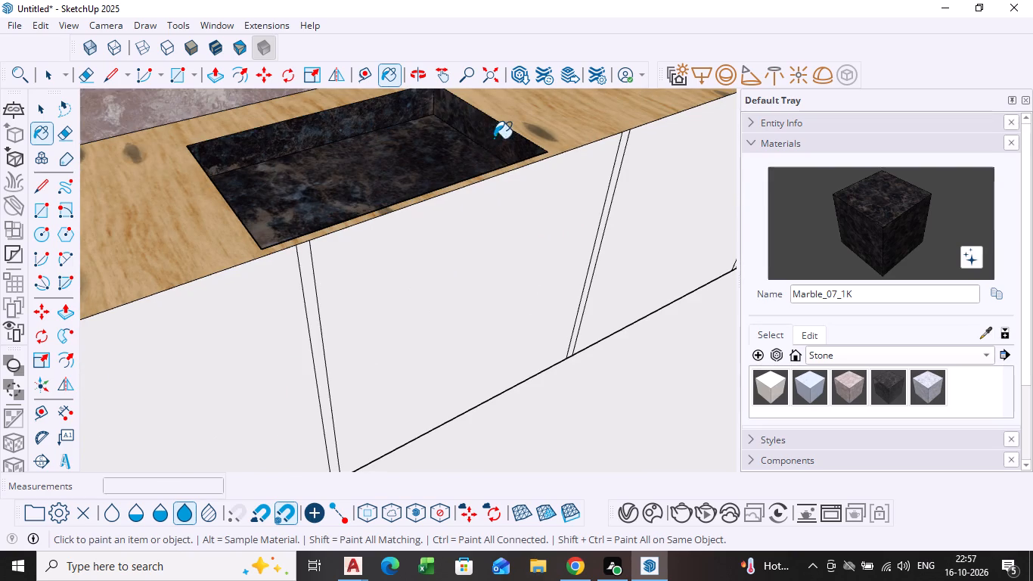
# Paint the sink recess's remaining side wall and front wall with Marble_07_1K.
pyautogui.moveTo(321, 221); pyautogui.dragTo(232, 238, button='middle')
pyautogui.scroll(4, 252, 192)
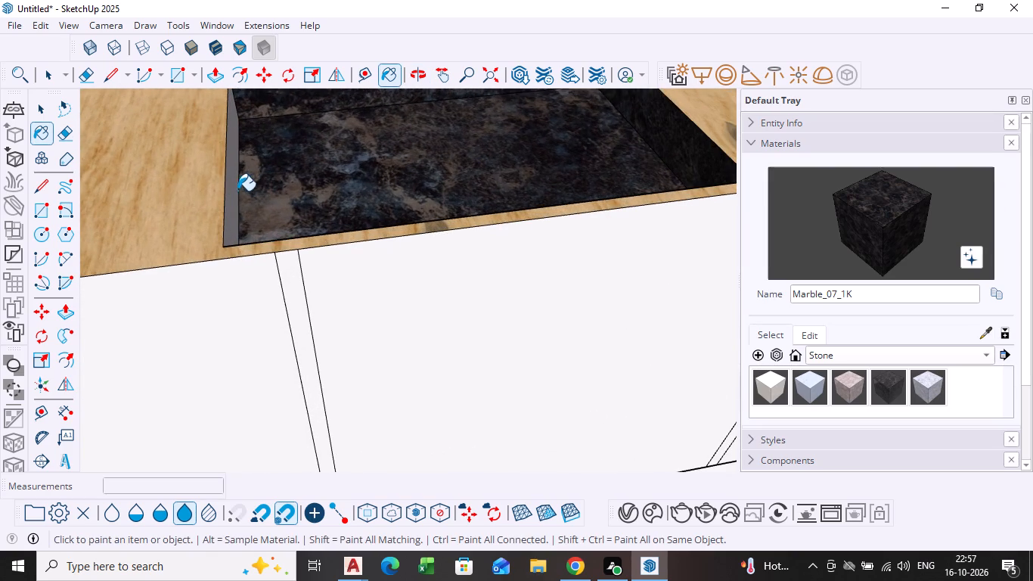
pyautogui.click(232, 191)
pyautogui.scroll(-9, 351, 192)
pyautogui.moveTo(389, 202); pyautogui.dragTo(464, 219, button='middle')
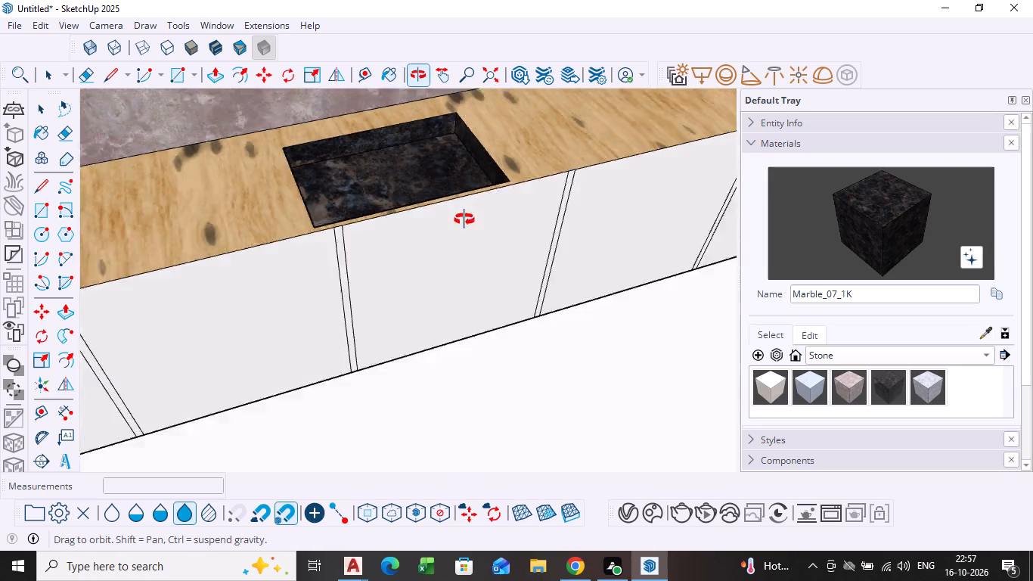
pyautogui.moveTo(464, 219); pyautogui.dragTo(749, 235, button='middle')
pyautogui.scroll(8, 427, 213)
pyautogui.moveTo(378, 236); pyautogui.dragTo(426, 235, button='middle')
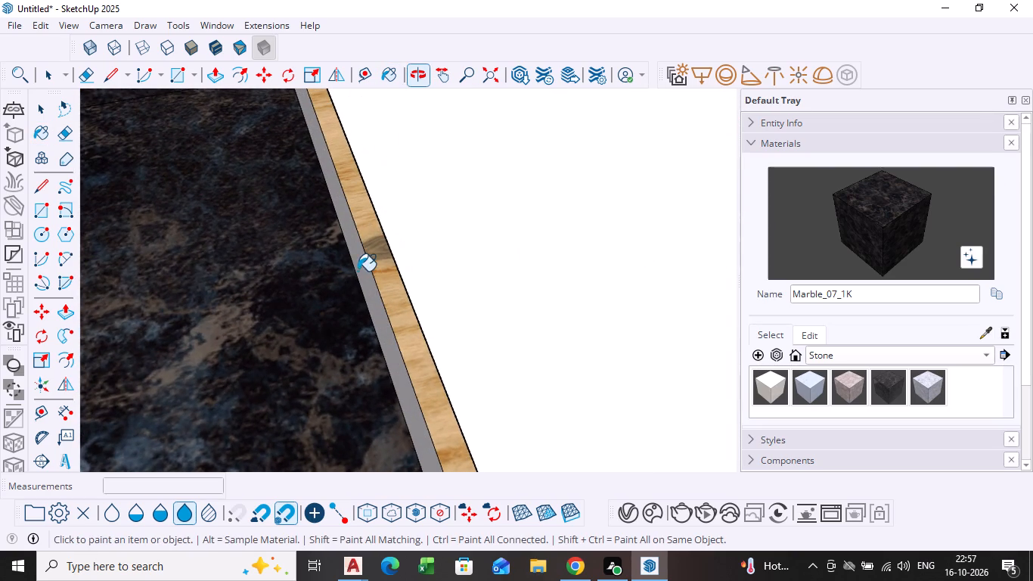
pyautogui.click(365, 275)
pyautogui.scroll(-10, 416, 269)
pyautogui.moveTo(414, 266); pyautogui.dragTo(324, 235, button='middle')
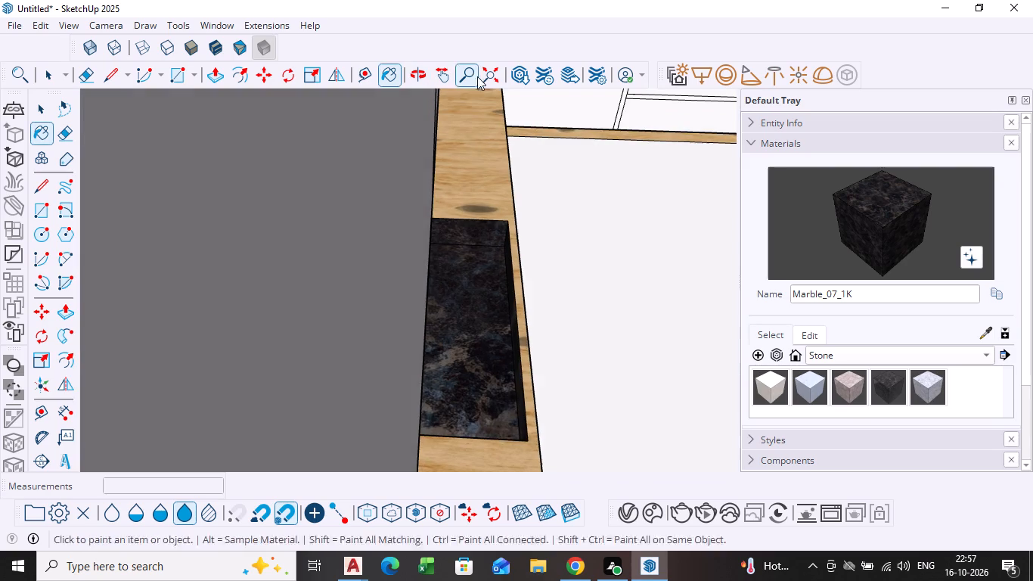
# Examine the marble sink, hob and projecting counter in the whole kitchen from several viewpoints.
pyautogui.click(482, 83)
pyautogui.scroll(-1, 579, 209)
pyautogui.moveTo(579, 211); pyautogui.dragTo(360, 172, button='middle')
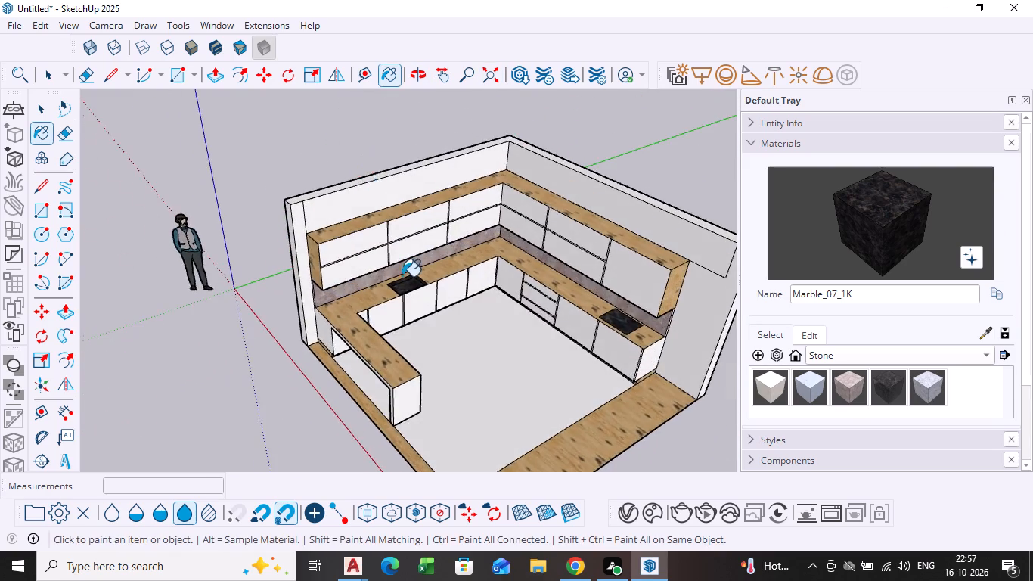
pyautogui.scroll(10, 402, 276)
pyautogui.moveTo(440, 297); pyautogui.dragTo(423, 269, button='middle')
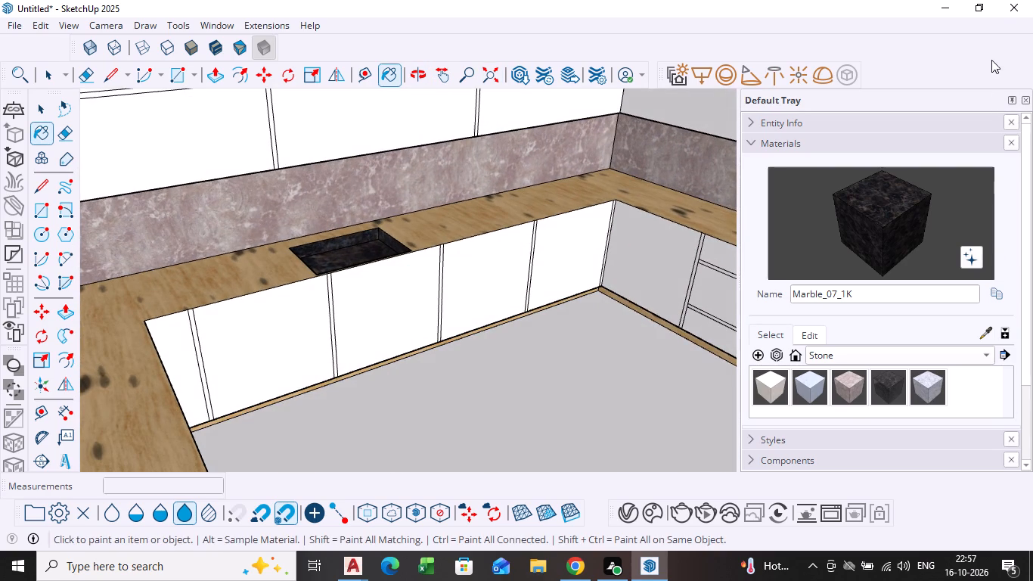
pyautogui.scroll(-6, 473, 259)
pyautogui.moveTo(479, 269); pyautogui.dragTo(486, 247, button='middle')
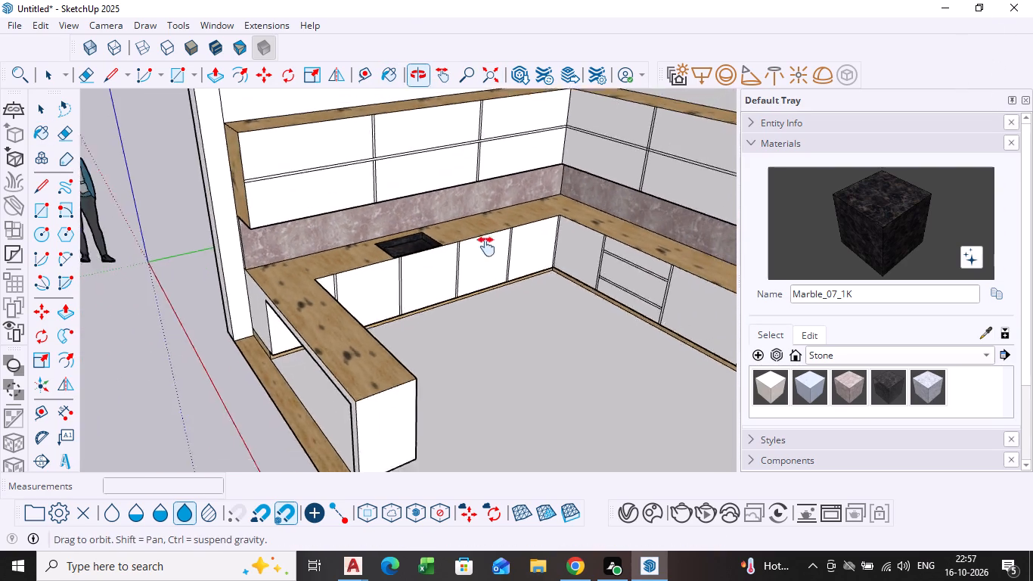
pyautogui.moveTo(486, 247); pyautogui.dragTo(446, 153, button='middle')
pyautogui.scroll(1, 436, 166)
pyautogui.moveTo(405, 194); pyautogui.dragTo(526, 242, button='middle')
pyautogui.scroll(-1, 405, 194)
pyautogui.scroll(3, 556, 220)
pyautogui.scroll(-2, 549, 207)
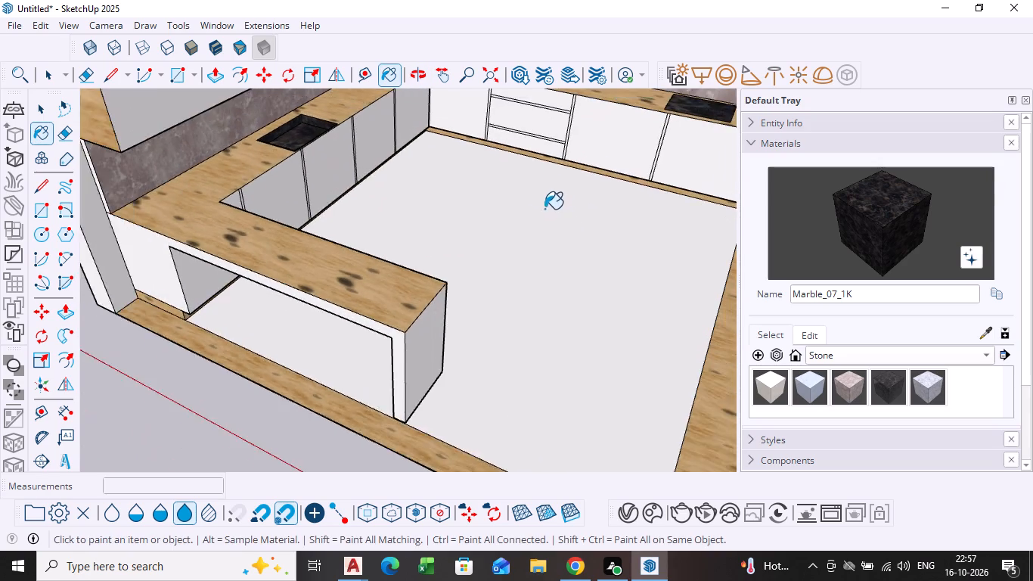
pyautogui.moveTo(544, 210); pyautogui.dragTo(446, 276, button='middle')
pyautogui.scroll(-3, 355, 277)
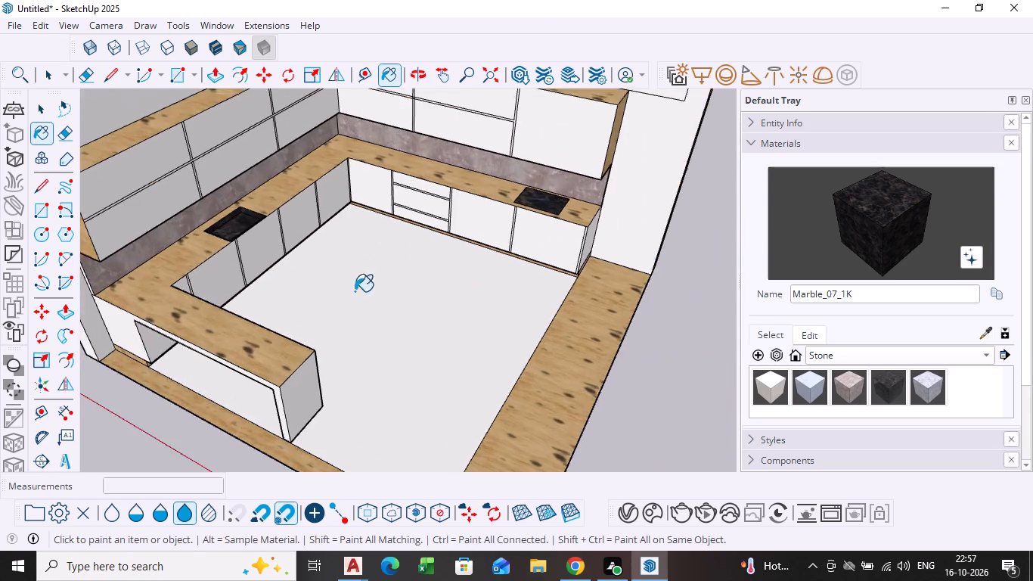
pyautogui.scroll(-1, 355, 291)
pyautogui.moveTo(353, 300); pyautogui.dragTo(234, 233, button='middle')
pyautogui.scroll(8, 278, 196)
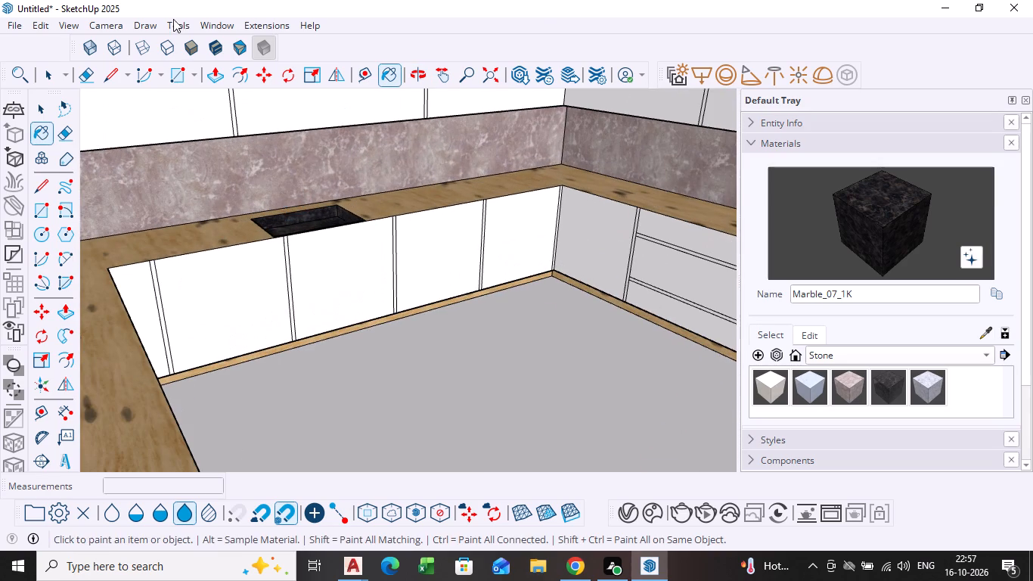
# Search 3D Warehouse for TAP and load the Kitchen Tap live component directly into the model.
pyautogui.click(219, 33)
pyautogui.click(247, 141)
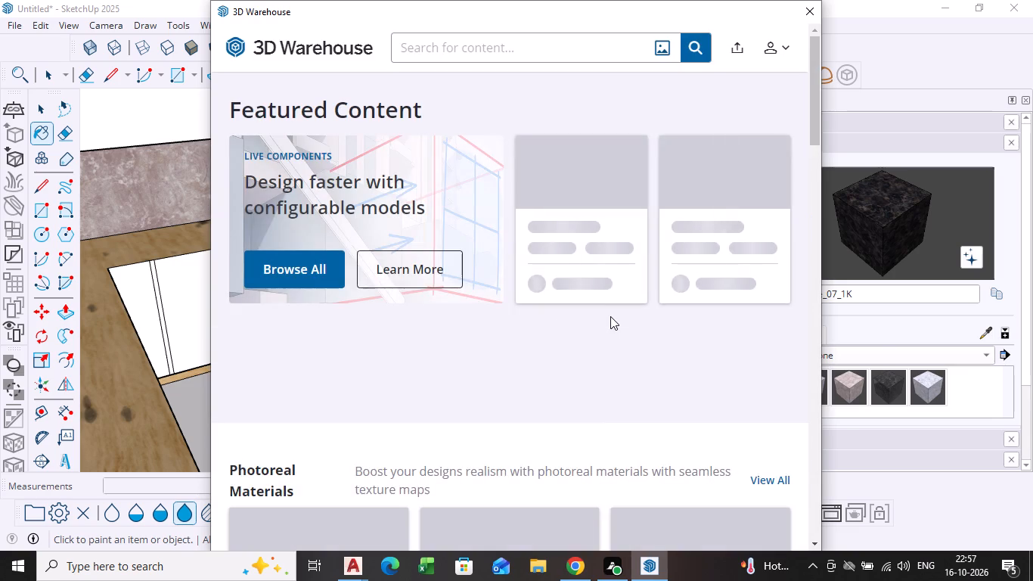
pyautogui.click(475, 41)
pyautogui.press('t')
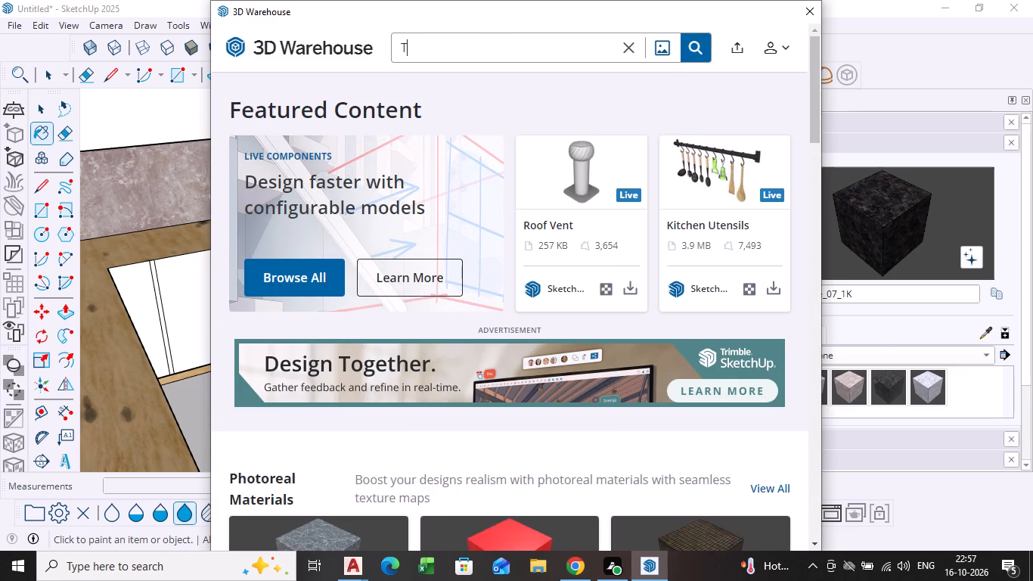
pyautogui.press('a')
pyautogui.press('p')
pyautogui.press('Return')
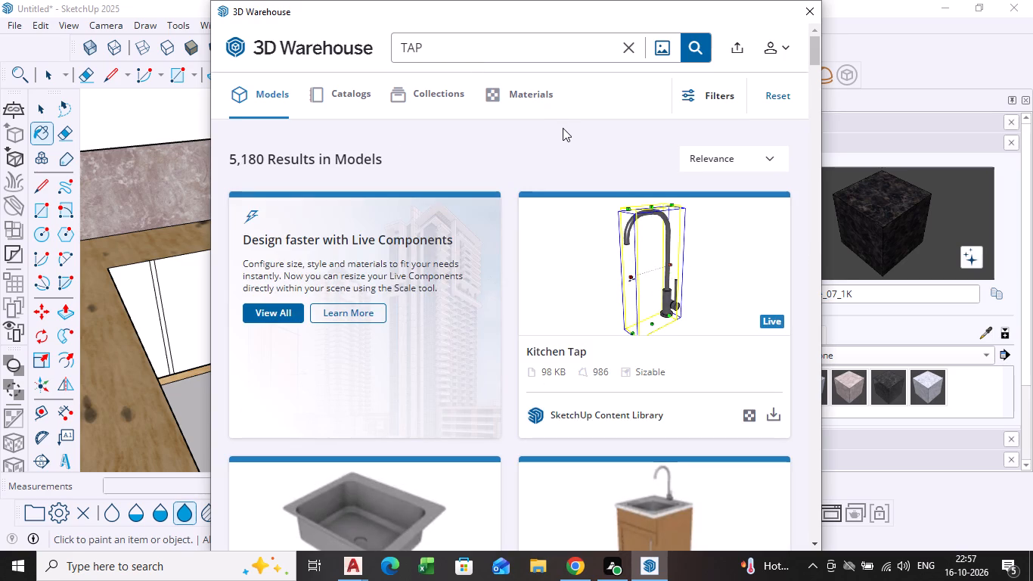
pyautogui.scroll(-2, 657, 371)
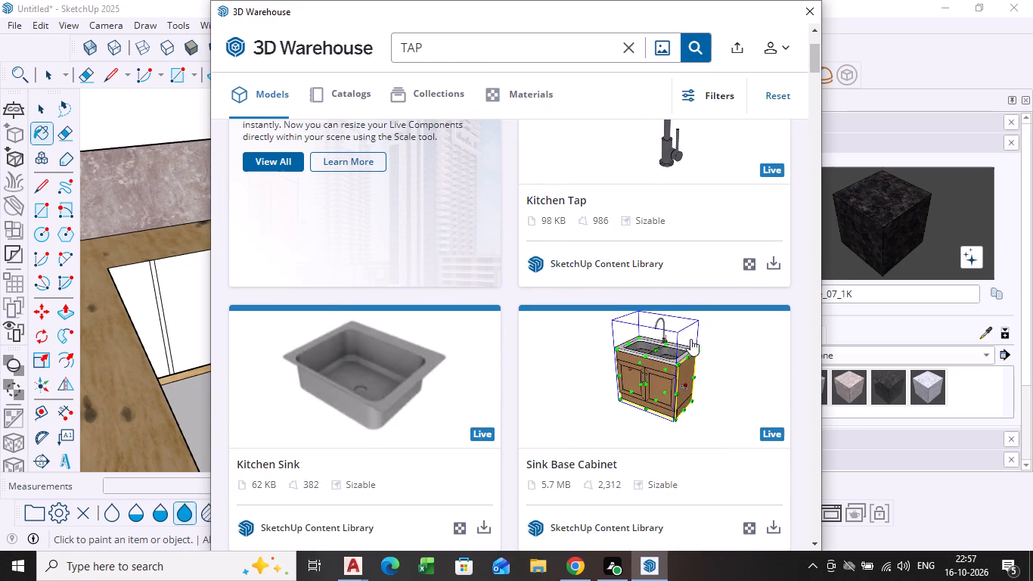
pyautogui.click(780, 263)
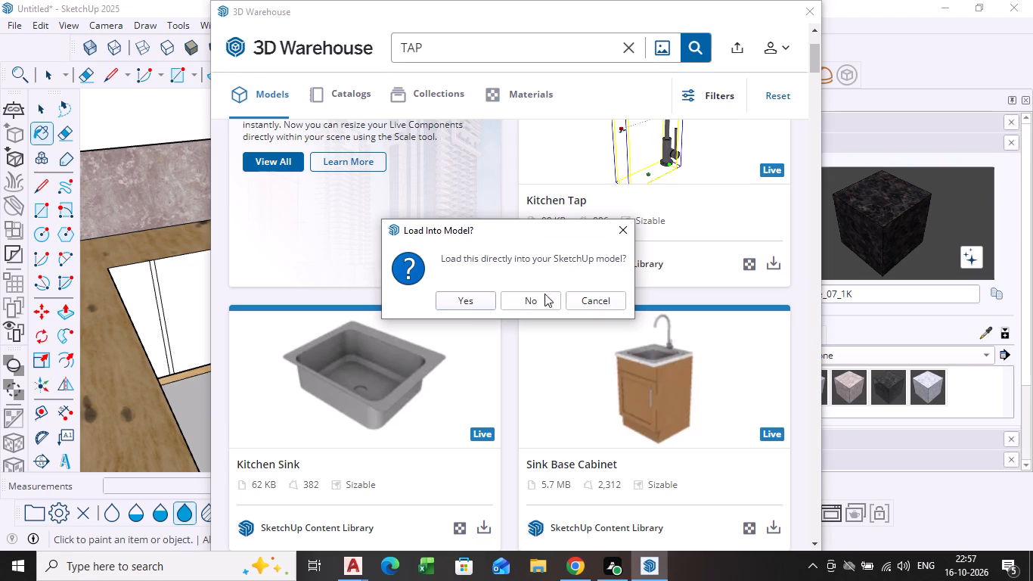
pyautogui.click(460, 301)
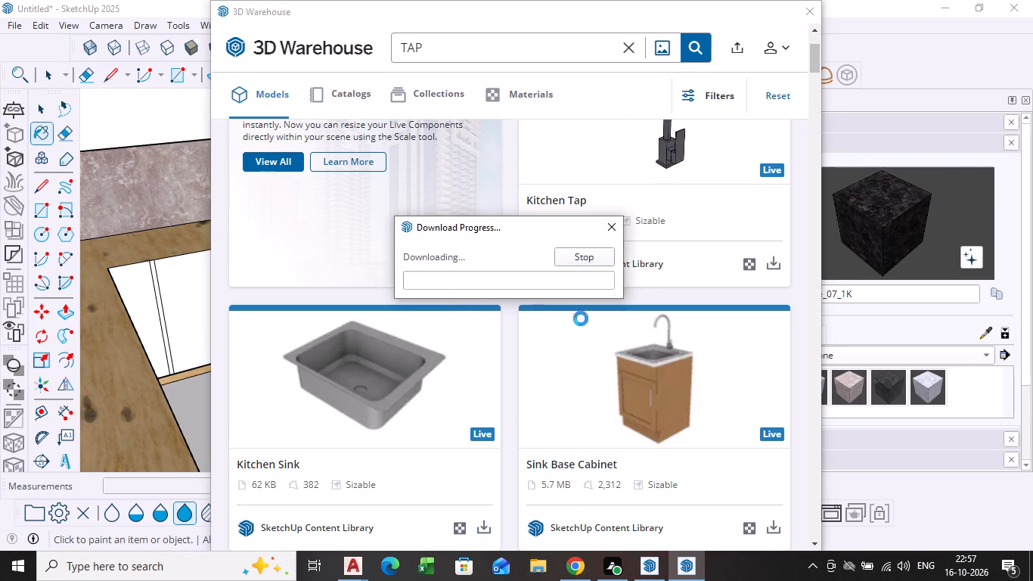
# Place the kitchen tap on the countertop at the sink's back edge and dismiss its live component configuration.
pyautogui.scroll(-1, 523, 400)
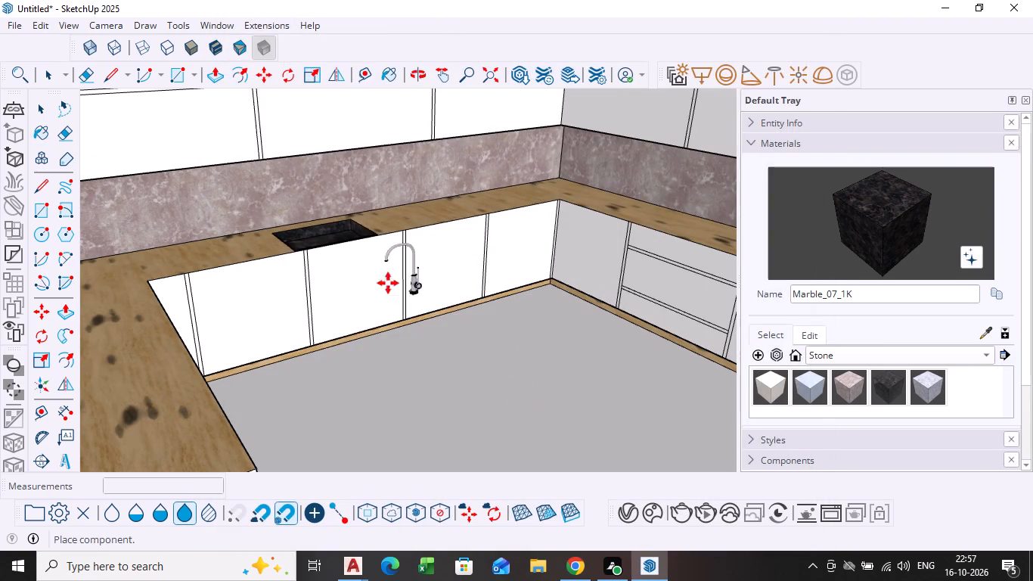
pyautogui.scroll(7, 296, 185)
pyautogui.scroll(5, 295, 247)
pyautogui.click(307, 249)
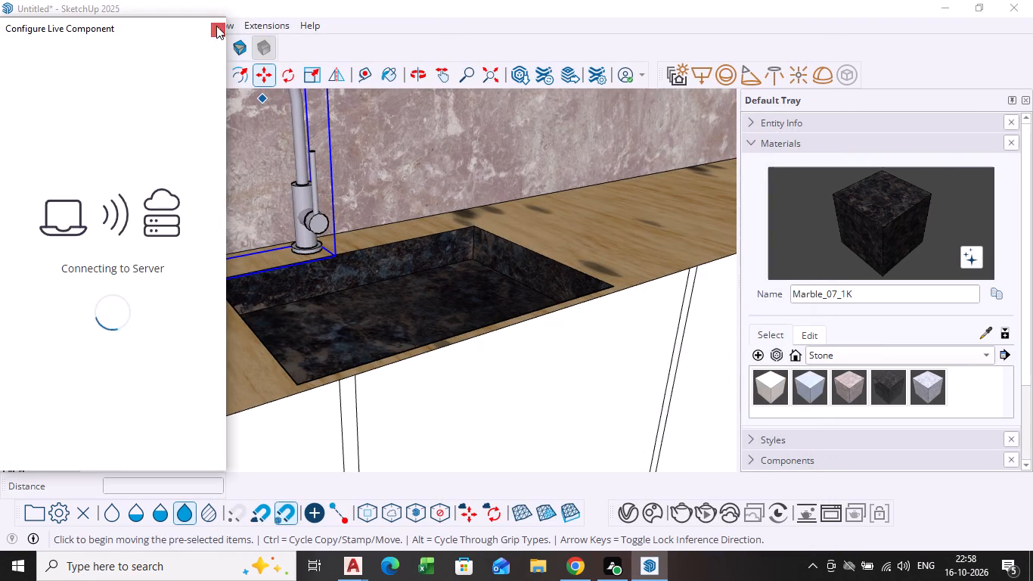
pyautogui.click(219, 28)
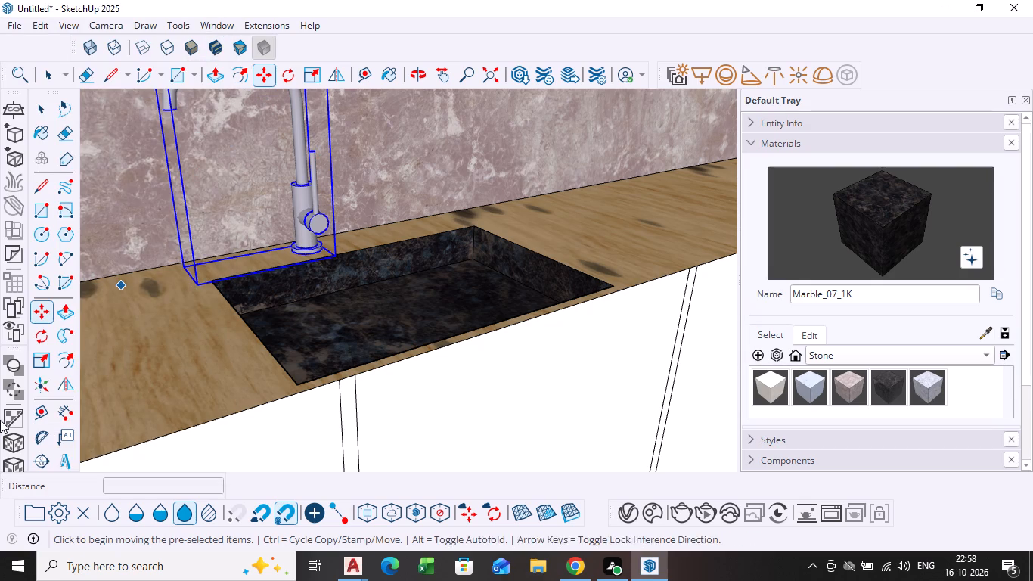
# Rotate the kitchen tap 90° horizontally about its base so that its spout faces over the sink.
pyautogui.click(52, 328)
pyautogui.scroll(4, 268, 296)
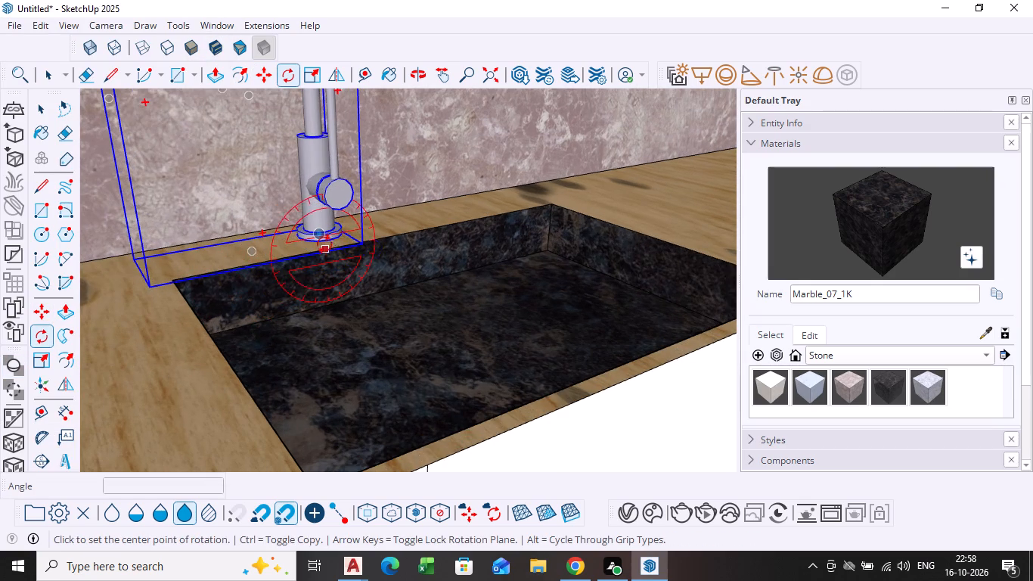
pyautogui.click(324, 242)
pyautogui.click(422, 210)
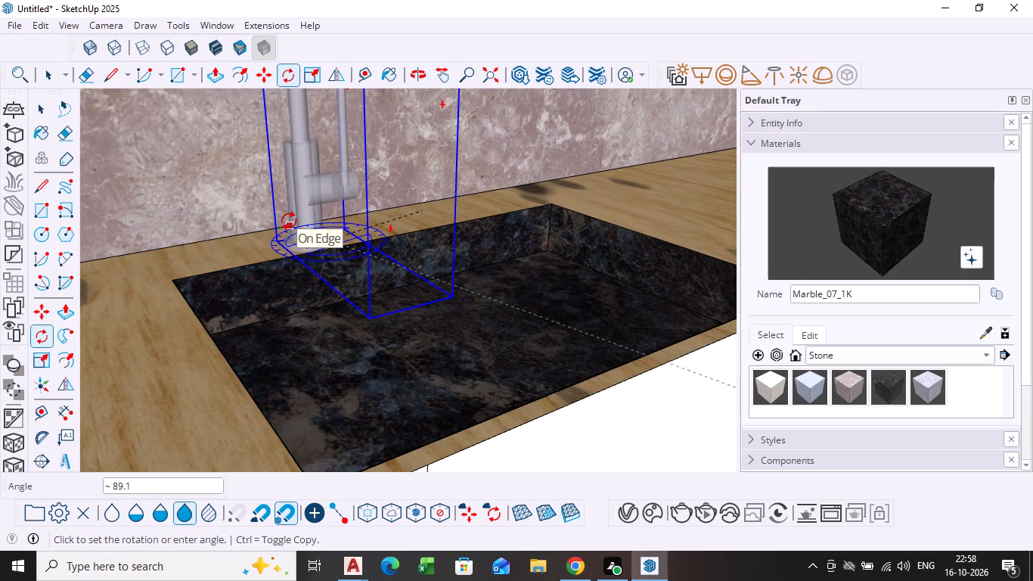
pyautogui.write('90')
pyautogui.press('Return')
# Move the kitchen tap about 1 3/4" across the countertop, away from the sink's edge toward the backsplash wall.
pyautogui.moveTo(318, 266); pyautogui.dragTo(324, 273, button='middle')
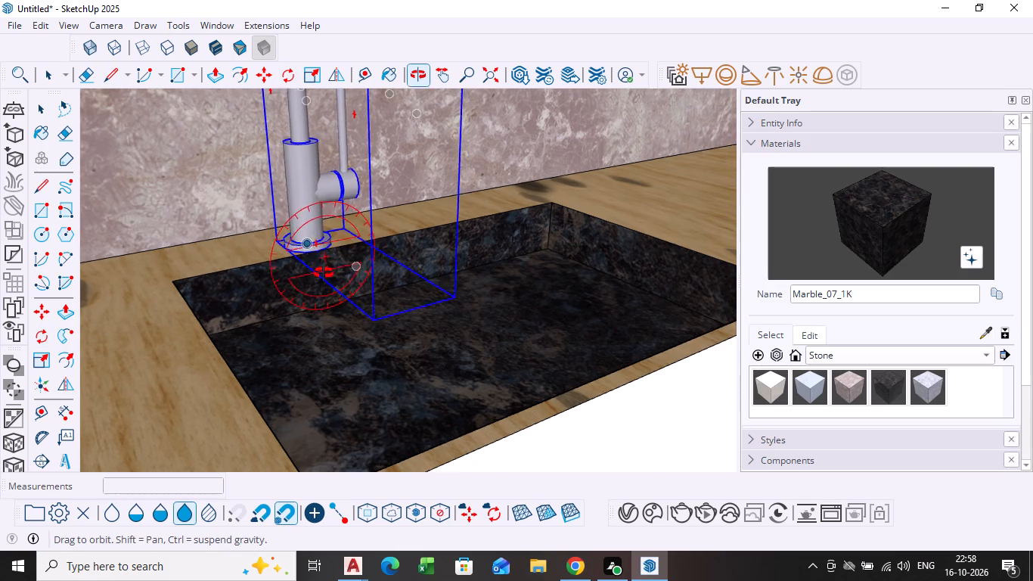
pyautogui.moveTo(324, 273); pyautogui.dragTo(458, 306, button='middle')
pyautogui.press('space')
pyautogui.press('m')
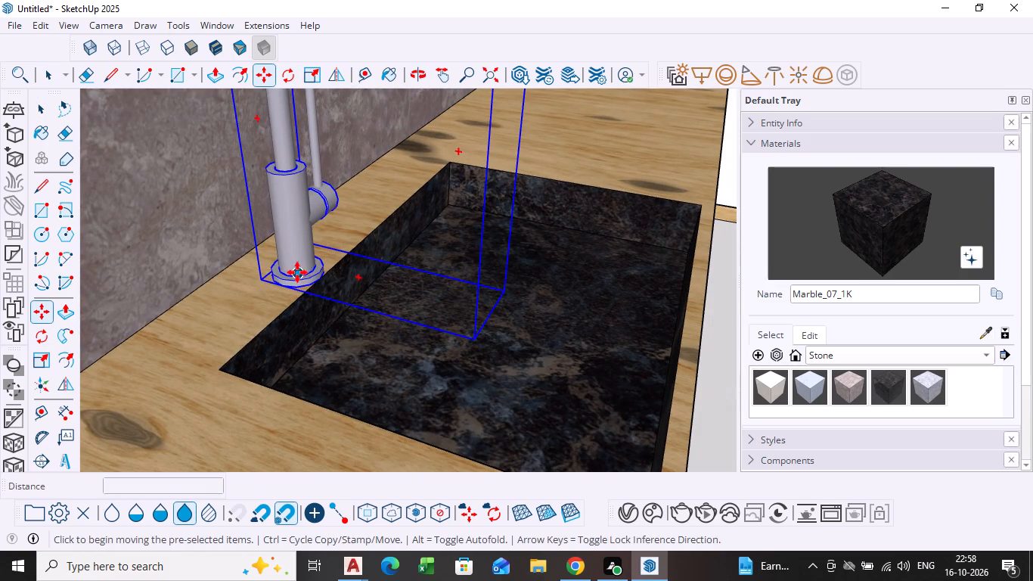
pyautogui.click(290, 284)
pyautogui.click(265, 279)
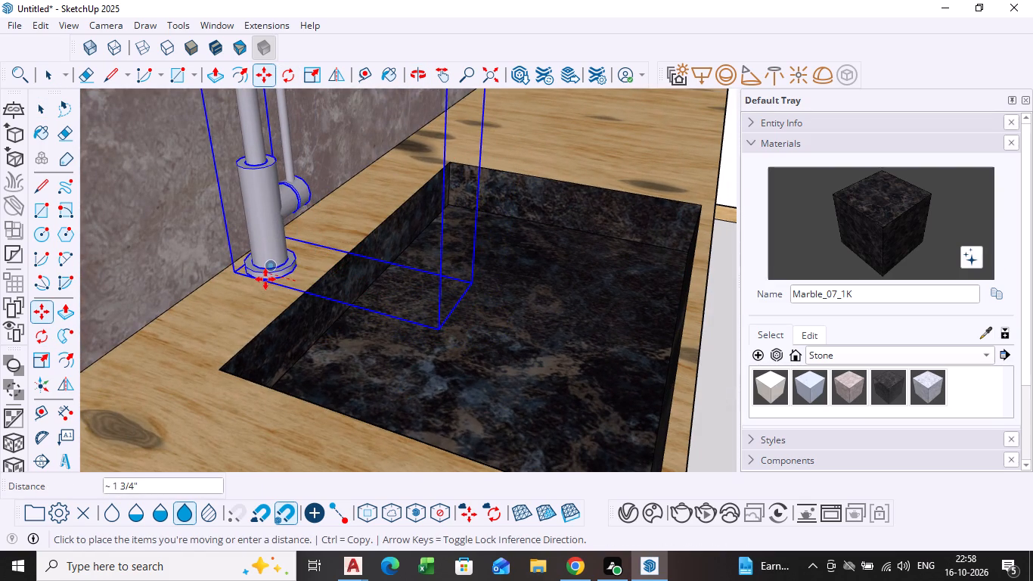
pyautogui.press('space')
pyautogui.click(581, 380)
# Move the kitchen tap about 3/4" back toward the sink, keeping its base on the countertop between the backsplash and basin.
pyautogui.scroll(-8, 487, 343)
pyautogui.moveTo(479, 353); pyautogui.dragTo(445, 346, button='middle')
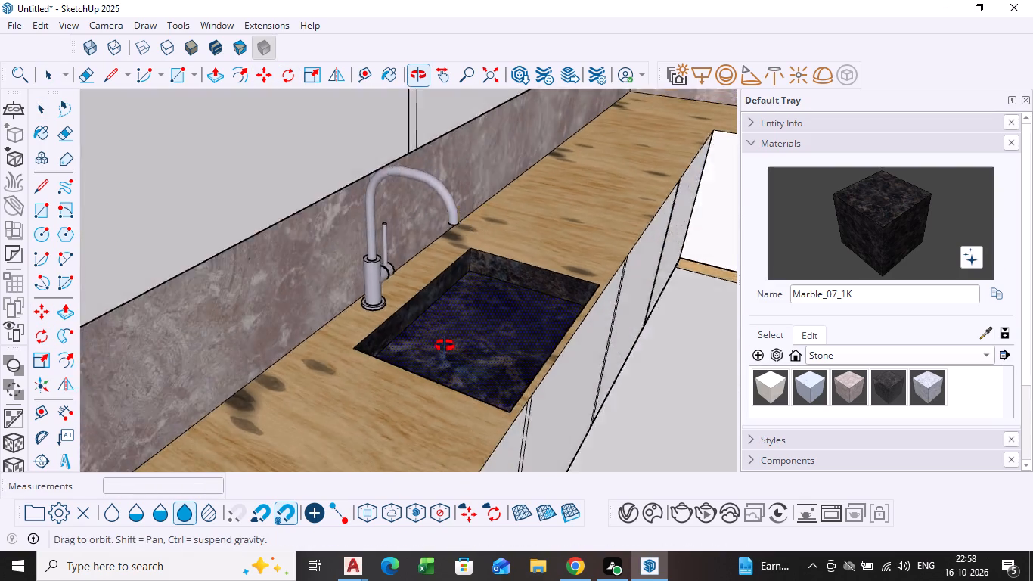
pyautogui.moveTo(445, 346); pyautogui.dragTo(473, 305, button='middle')
pyautogui.scroll(3, 386, 287)
pyautogui.click(384, 287)
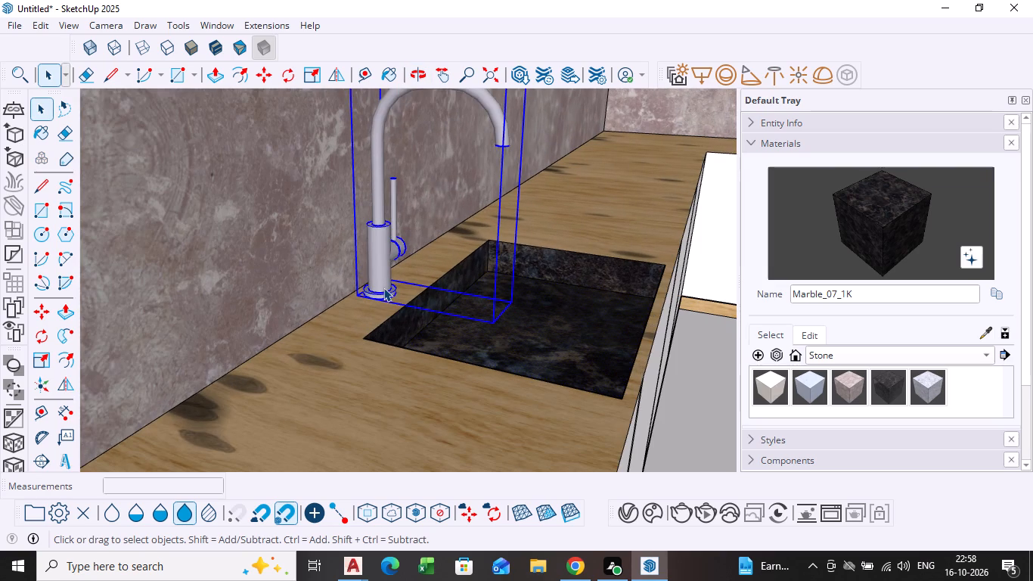
pyautogui.press('m')
pyautogui.click(383, 287)
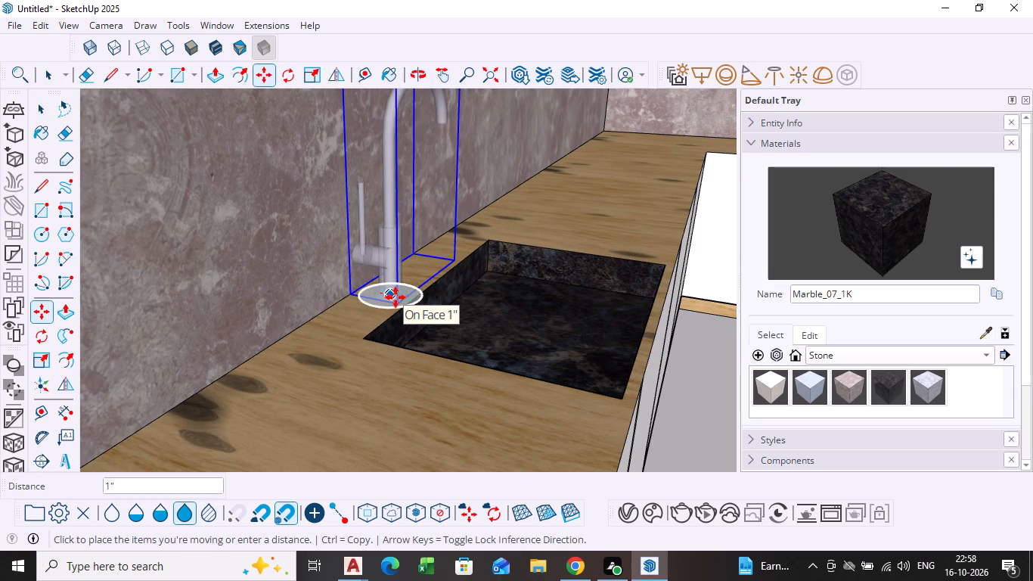
pyautogui.press('Escape')
pyautogui.scroll(10, 389, 294)
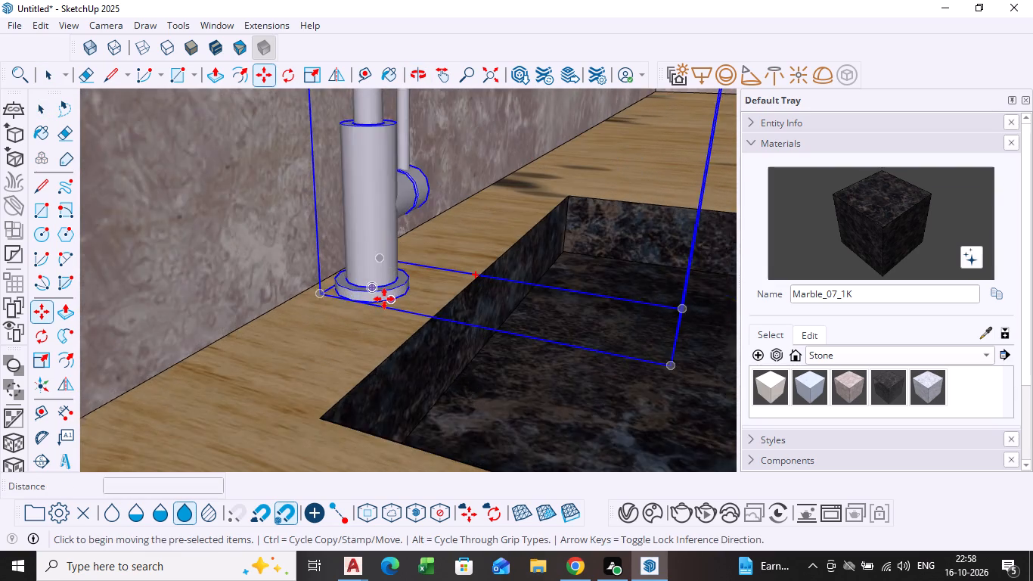
pyautogui.scroll(2, 384, 299)
pyautogui.click(409, 294)
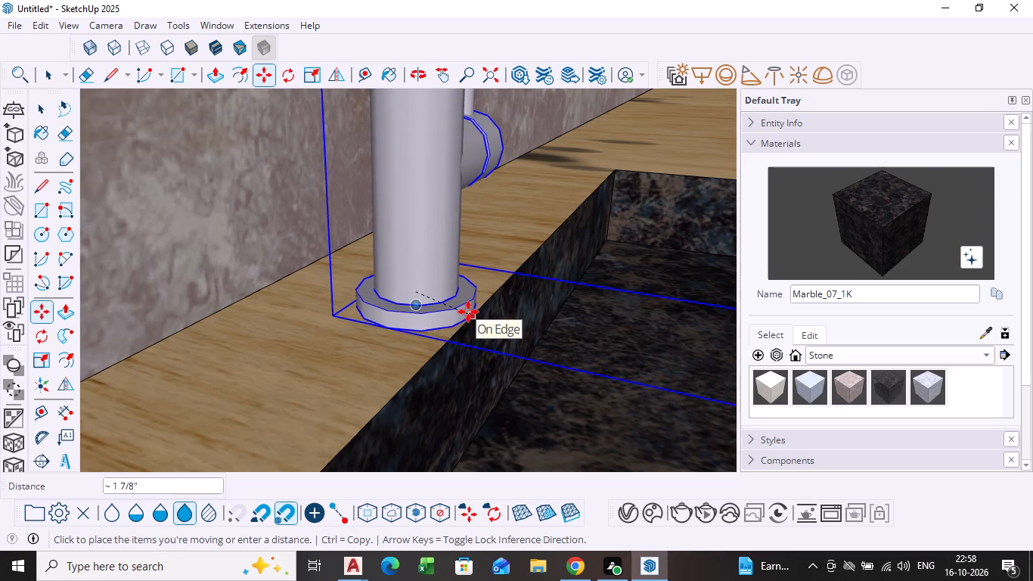
pyautogui.press('Escape')
pyautogui.click(416, 291)
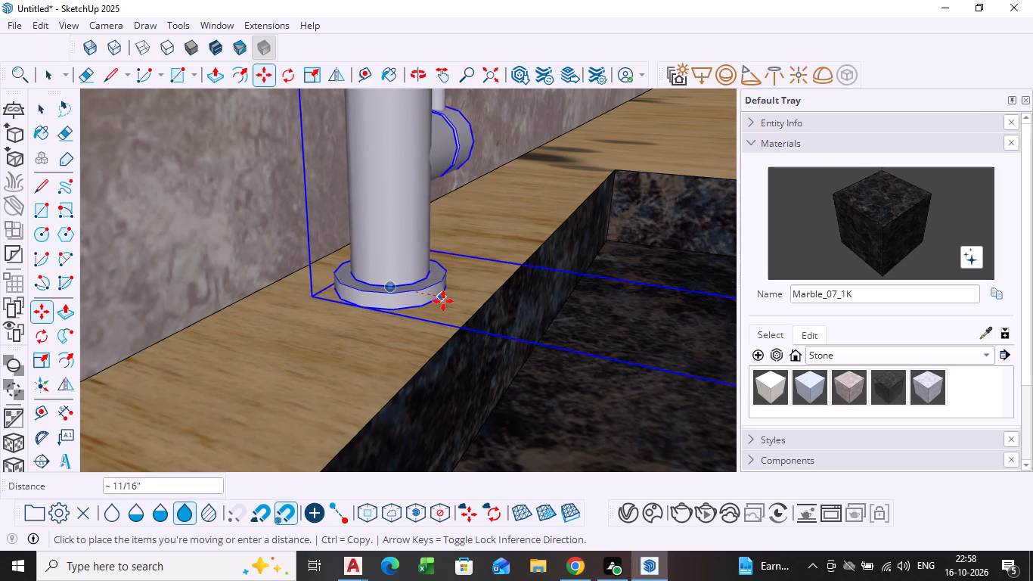
pyautogui.click(448, 303)
pyautogui.press('space')
# Examine the tap's placement at the marble sink, up close and within the whole kitchen from several viewpoints.
pyautogui.scroll(-10, 526, 322)
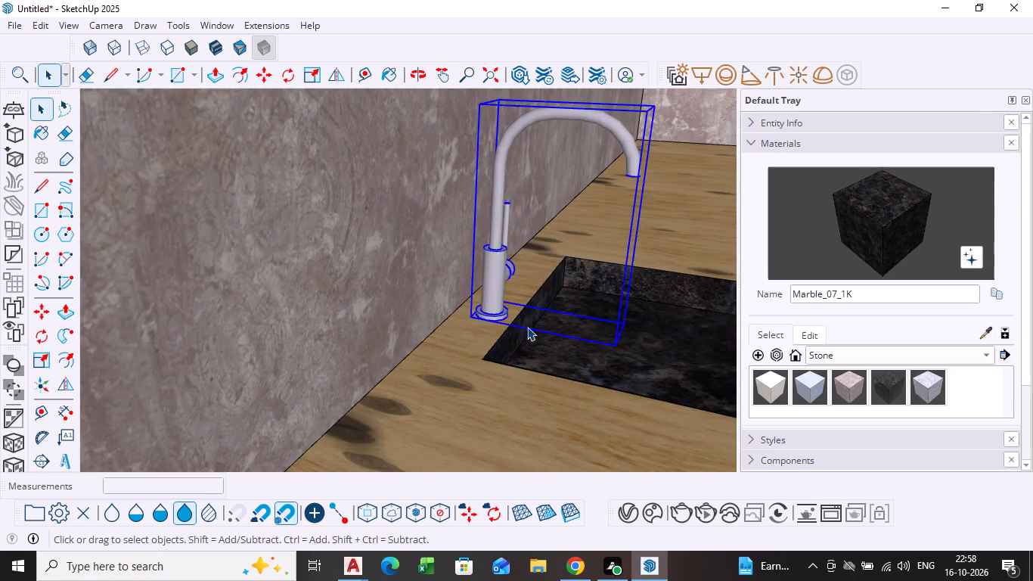
pyautogui.scroll(-4, 527, 327)
pyautogui.moveTo(524, 327); pyautogui.dragTo(402, 283, button='middle')
pyautogui.press('space')
pyautogui.click(609, 439)
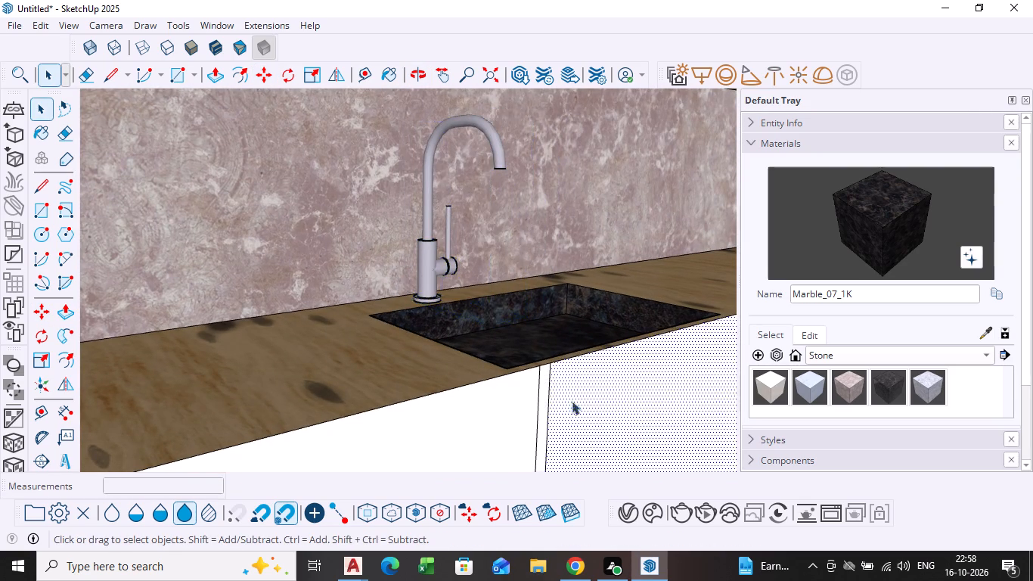
pyautogui.scroll(-13, 533, 369)
pyautogui.moveTo(527, 361); pyautogui.dragTo(492, 315, button='middle')
pyautogui.scroll(-5, 492, 316)
pyautogui.moveTo(509, 323); pyautogui.dragTo(430, 273, button='middle')
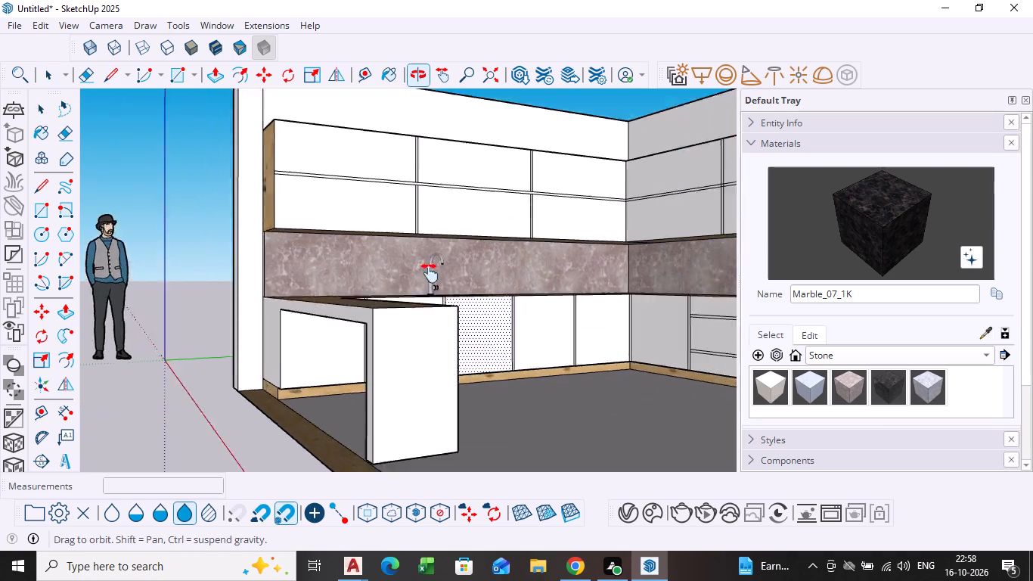
pyautogui.moveTo(430, 273); pyautogui.dragTo(357, 228, button='middle')
pyautogui.moveTo(364, 266); pyautogui.dragTo(363, 392, button='middle')
pyautogui.scroll(2, 338, 312)
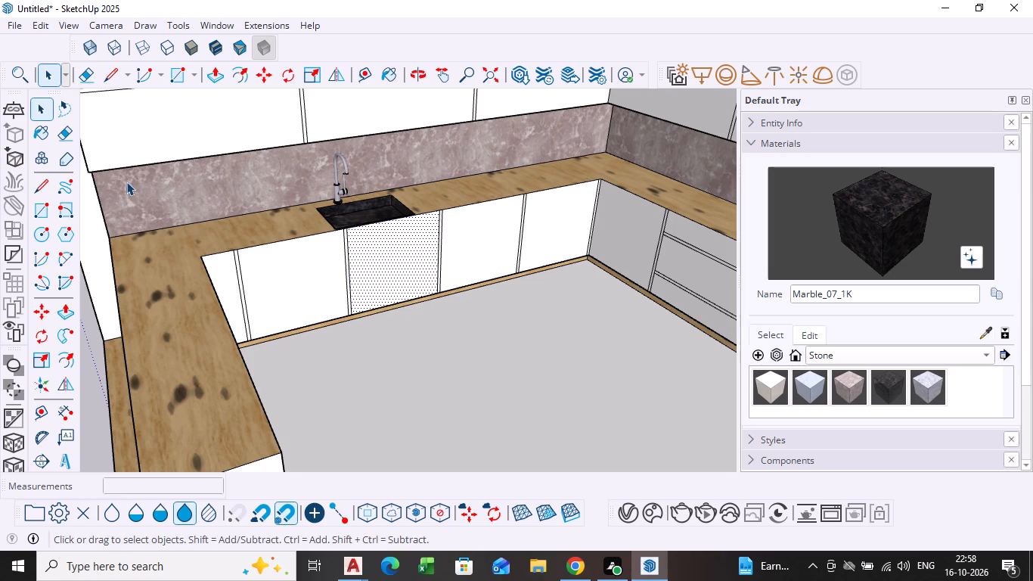
# Search 3D Warehouse for HIGH CHAIR.
pyautogui.click(188, 26)
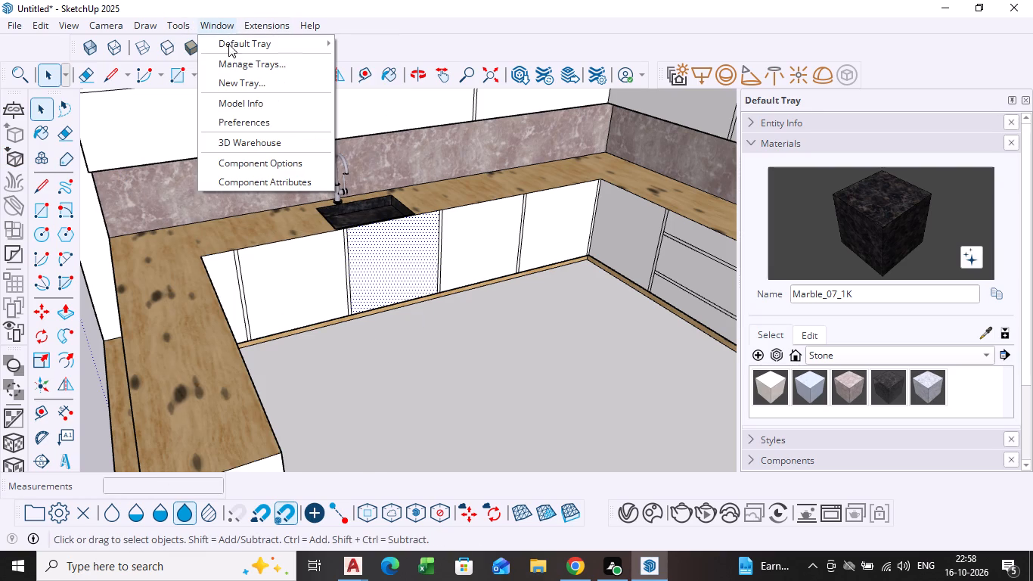
pyautogui.click(247, 142)
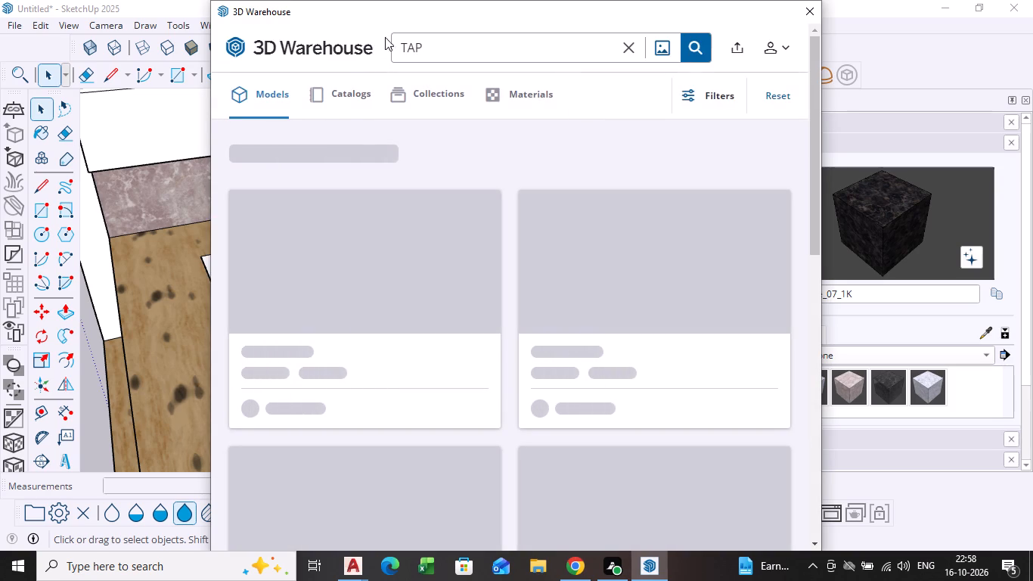
pyautogui.click(490, 43)
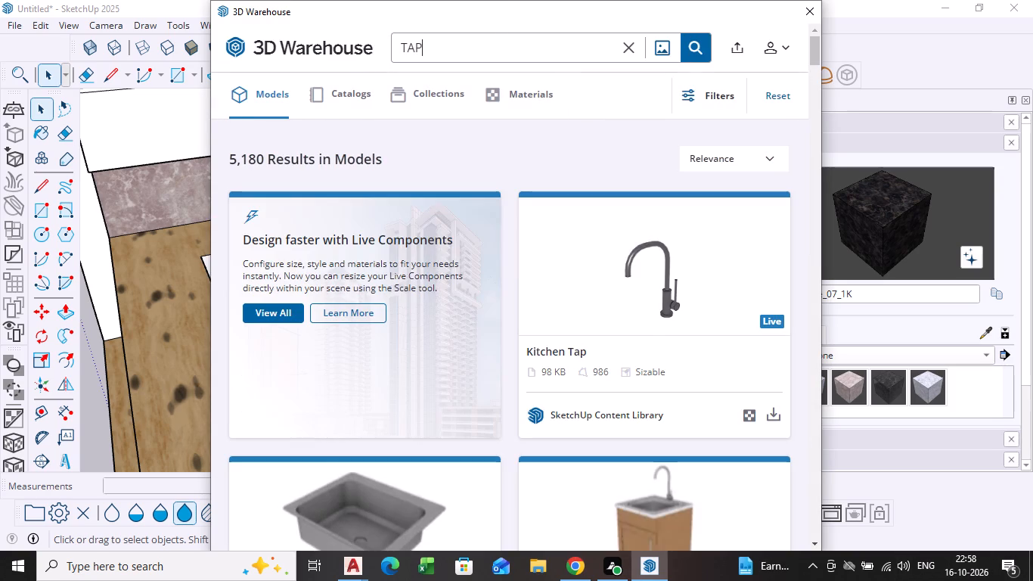
pyautogui.click(491, 45)
pyautogui.press('BackSpace')
pyautogui.press('BackSpace')
pyautogui.press('BackSpace')
pyautogui.press('BackSpace')
pyautogui.press('h')
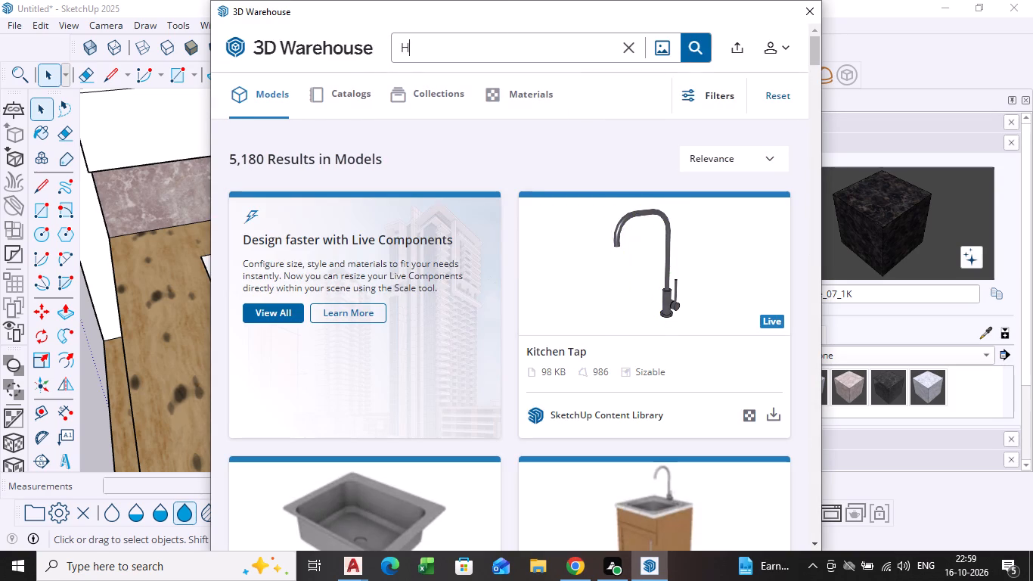
pyautogui.press('i')
pyautogui.press('g')
pyautogui.write('H C')
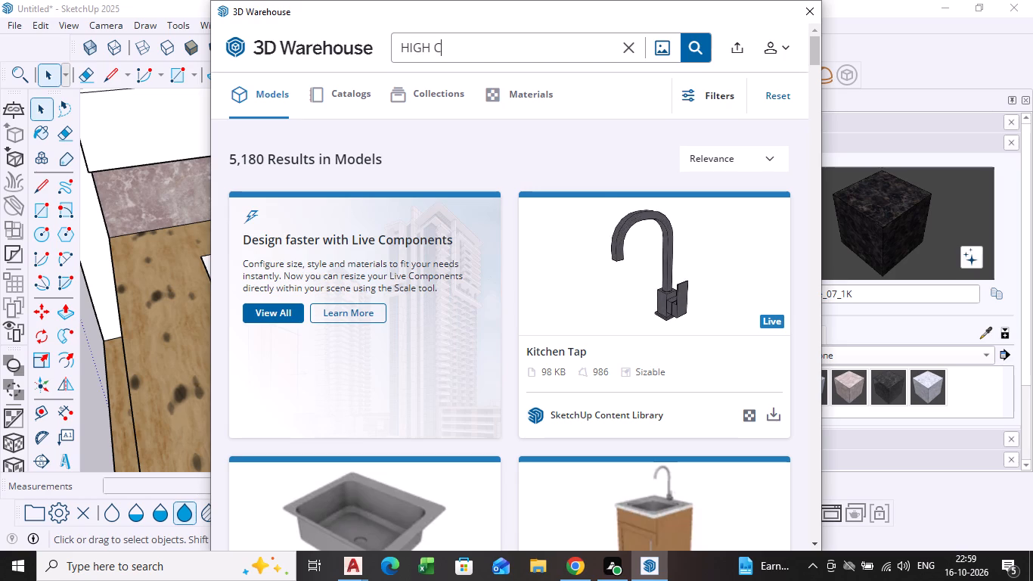
pyautogui.write('HA')
pyautogui.write('IR')
pyautogui.press('Return')
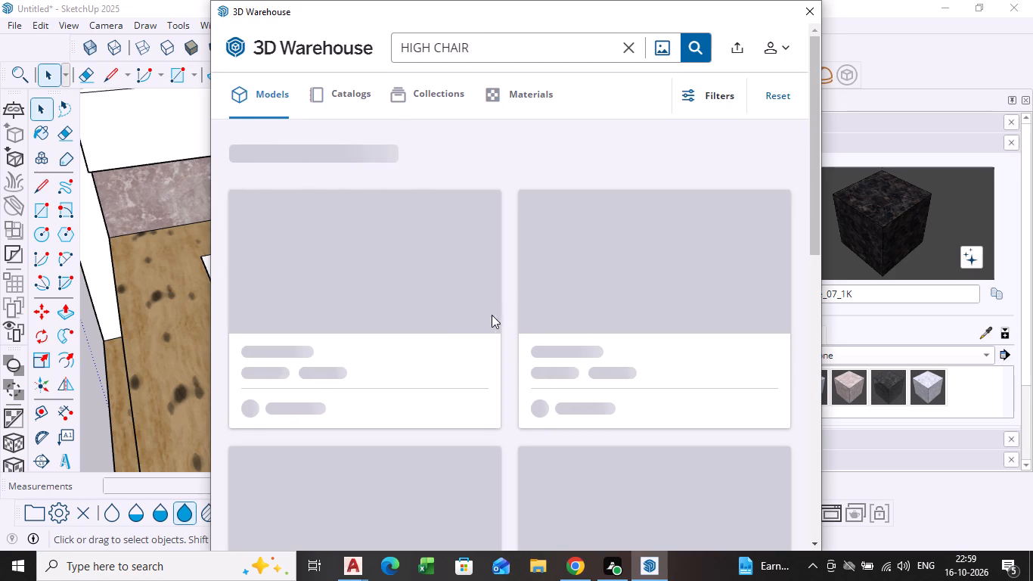
# Look through the HIGH CHAIR models in 3D Warehouse for a bar-height seat that suits the breakfast counter.
pyautogui.scroll(-2, 535, 312)
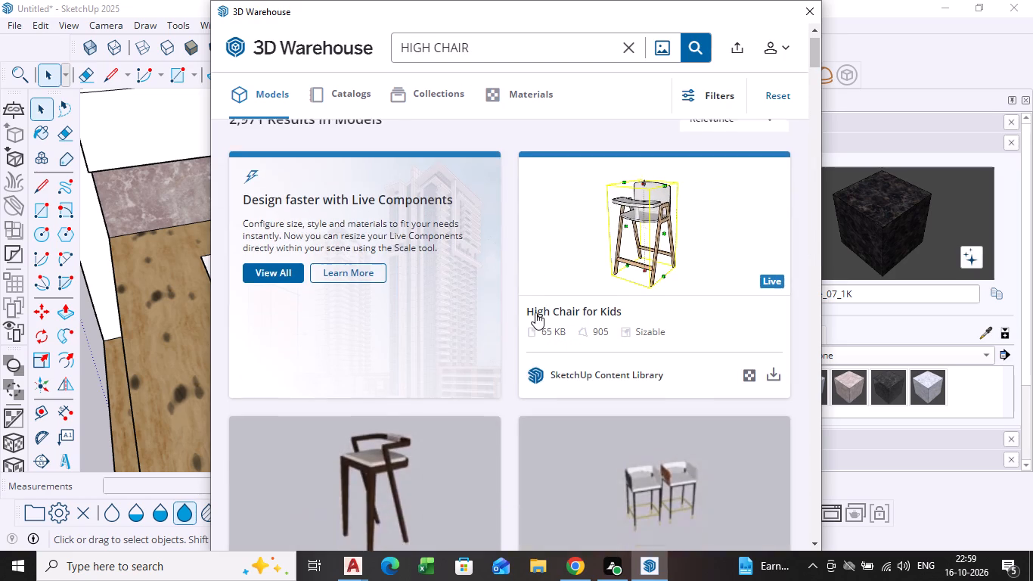
pyautogui.scroll(-8, 526, 333)
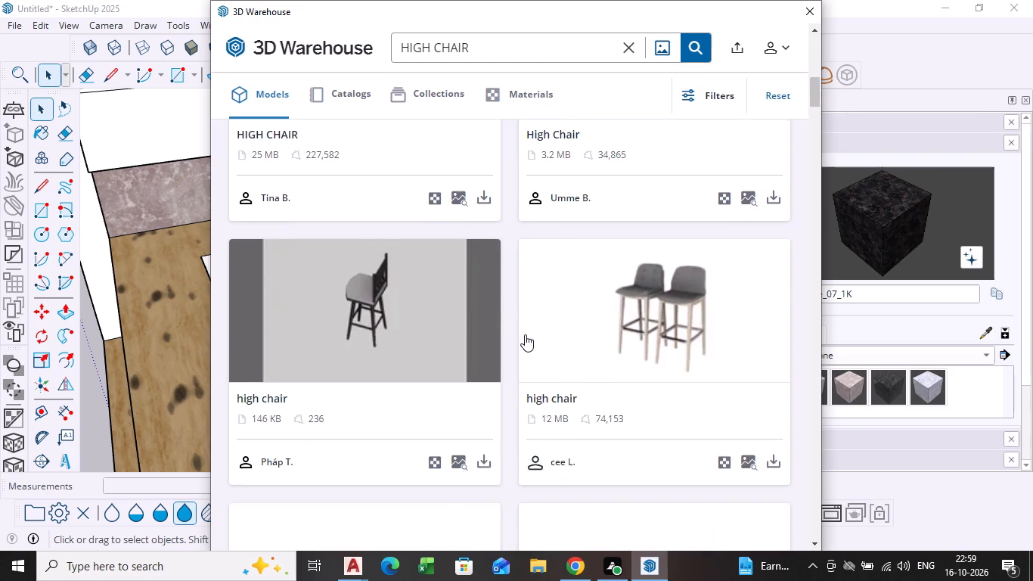
pyautogui.scroll(-3, 563, 333)
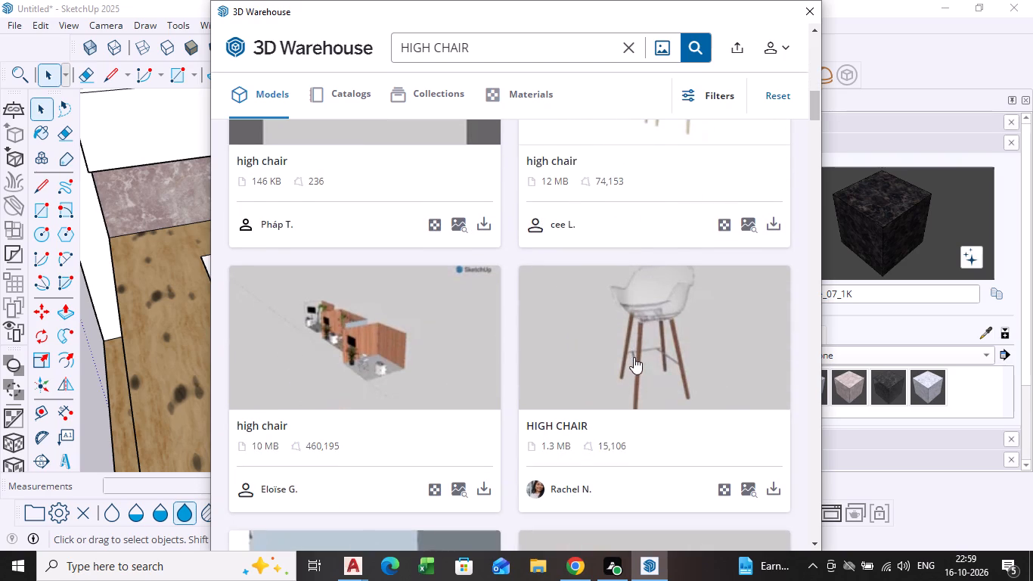
pyautogui.scroll(-2, 588, 375)
pyautogui.scroll(4, 541, 389)
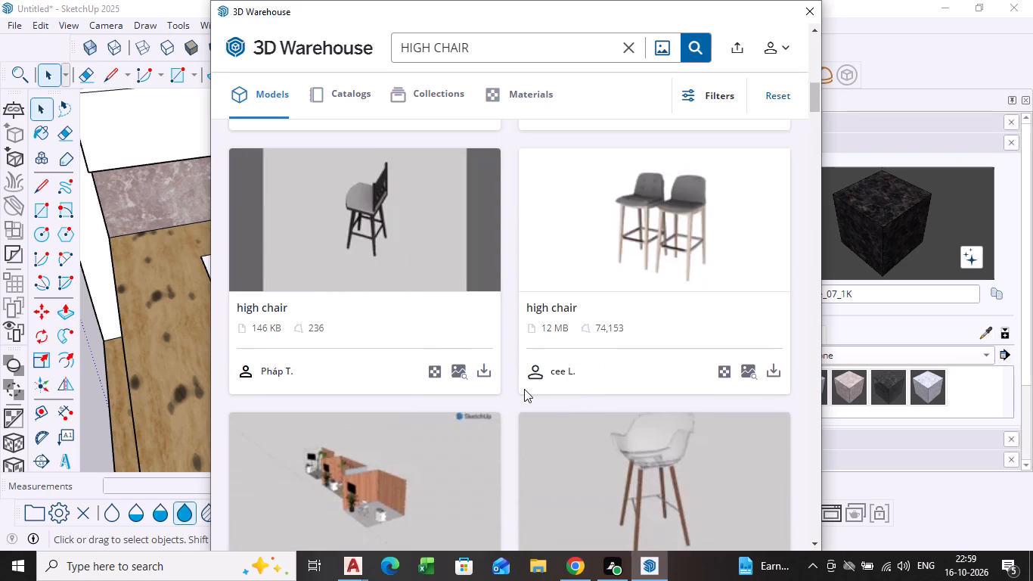
pyautogui.scroll(8, 513, 390)
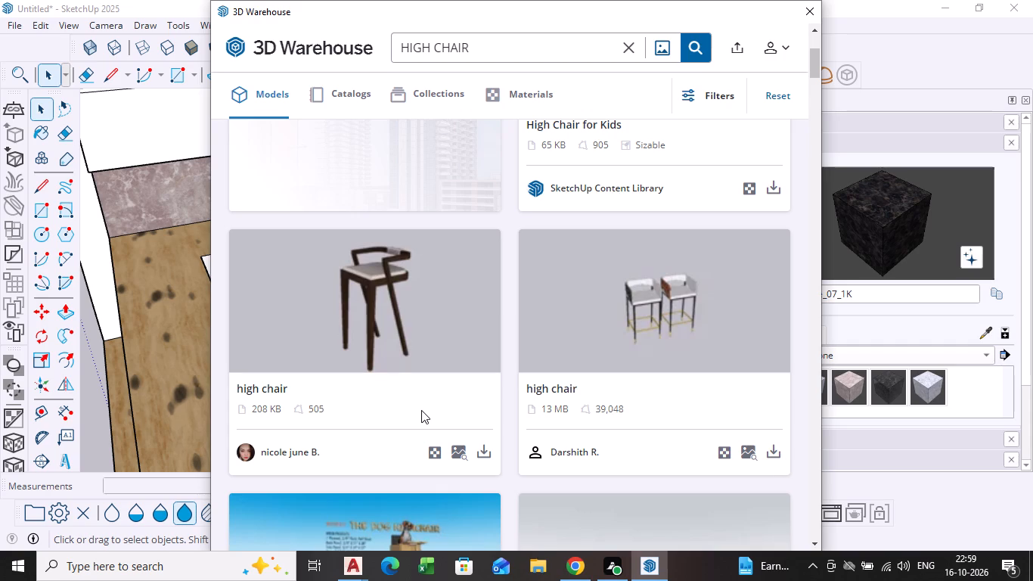
pyautogui.scroll(4, 427, 409)
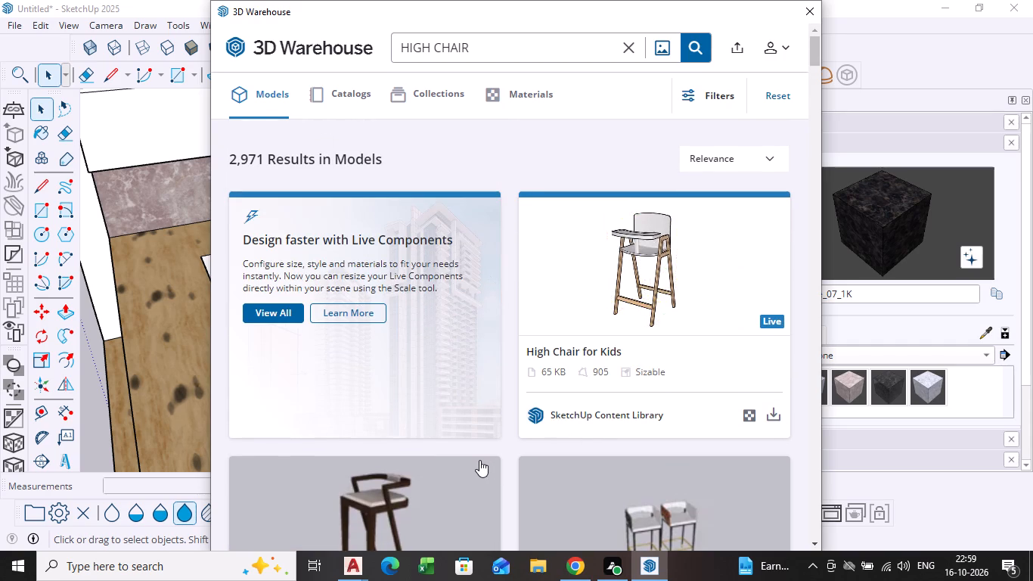
pyautogui.scroll(-13, 479, 460)
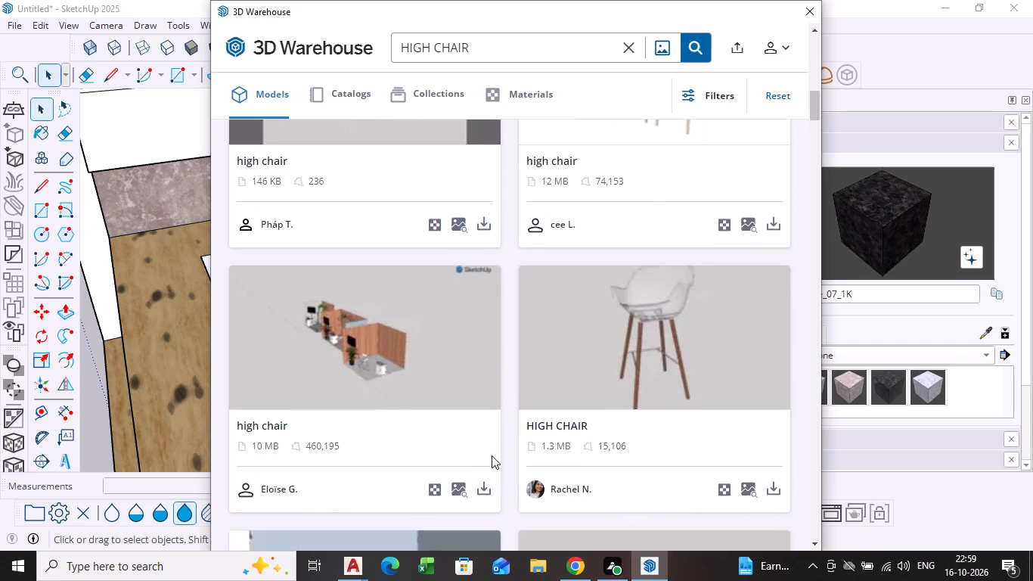
pyautogui.scroll(-14, 492, 455)
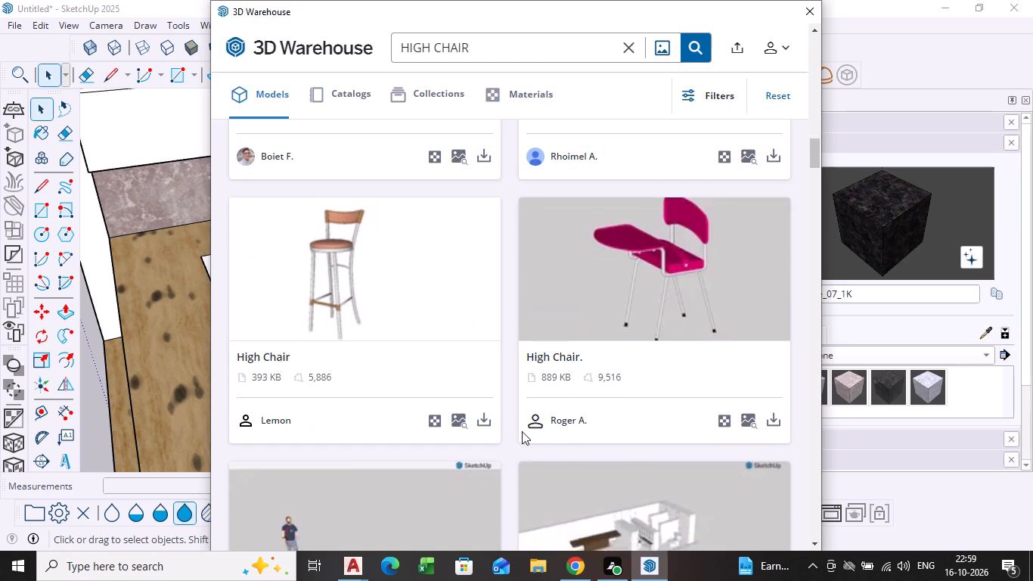
pyautogui.scroll(-6, 522, 433)
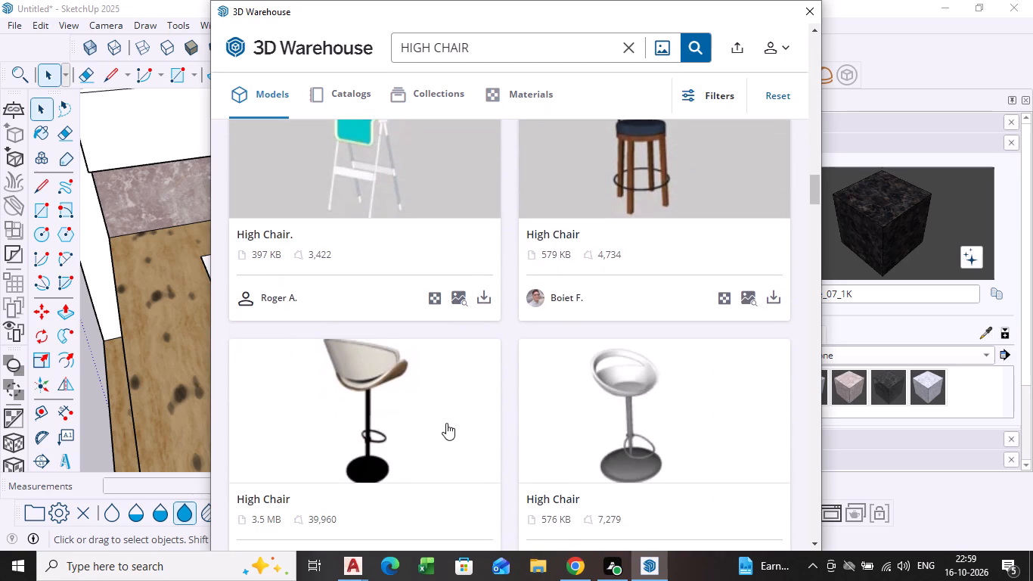
pyautogui.scroll(-9, 446, 422)
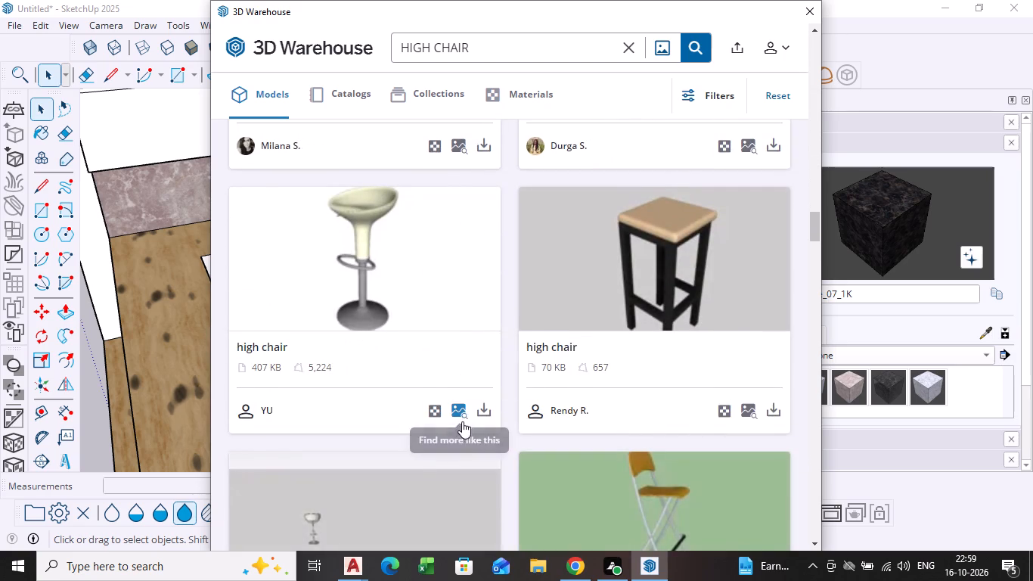
pyautogui.scroll(-10, 470, 421)
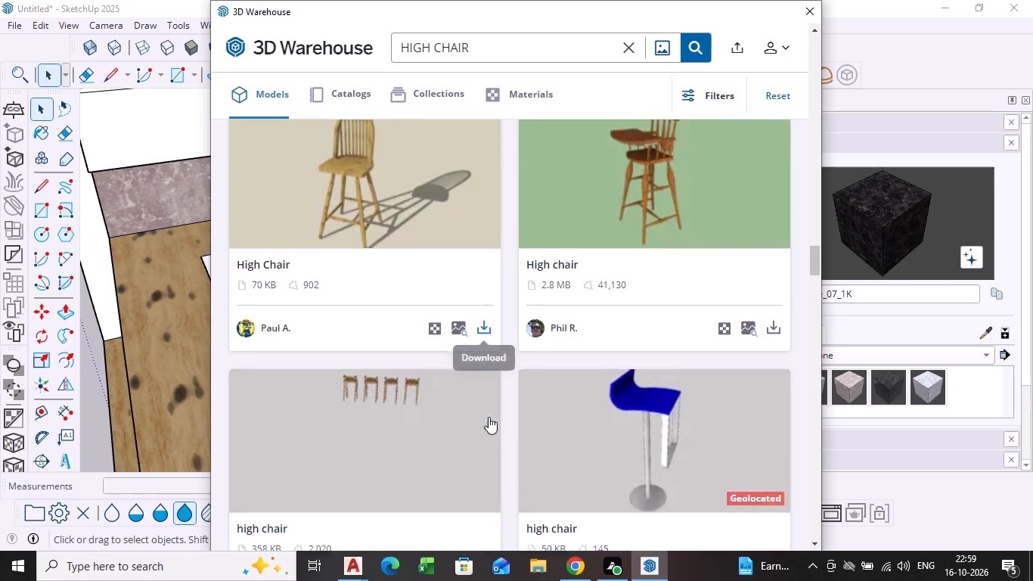
pyautogui.scroll(-6, 489, 417)
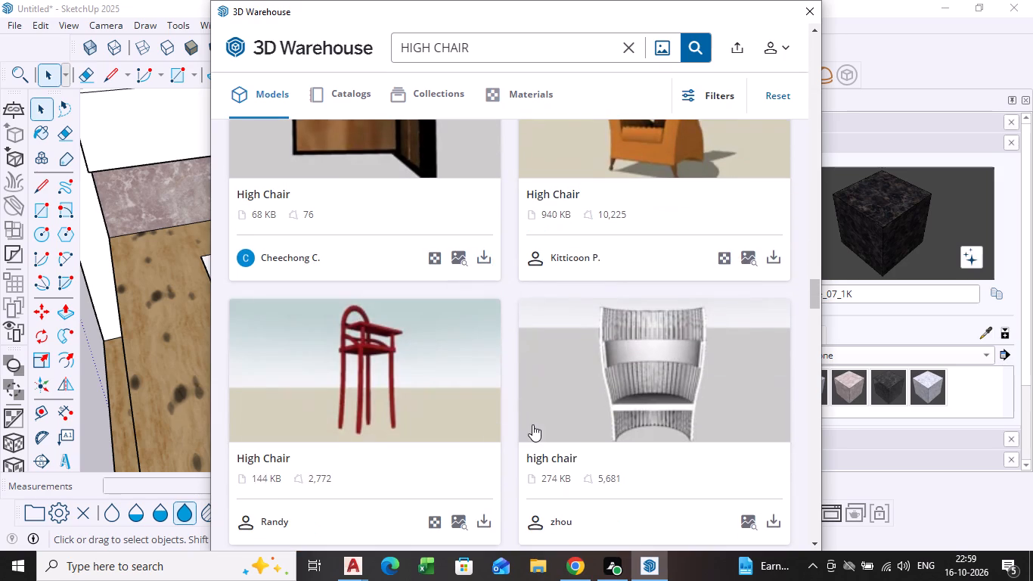
pyautogui.scroll(4, 532, 424)
pyautogui.scroll(-7, 532, 424)
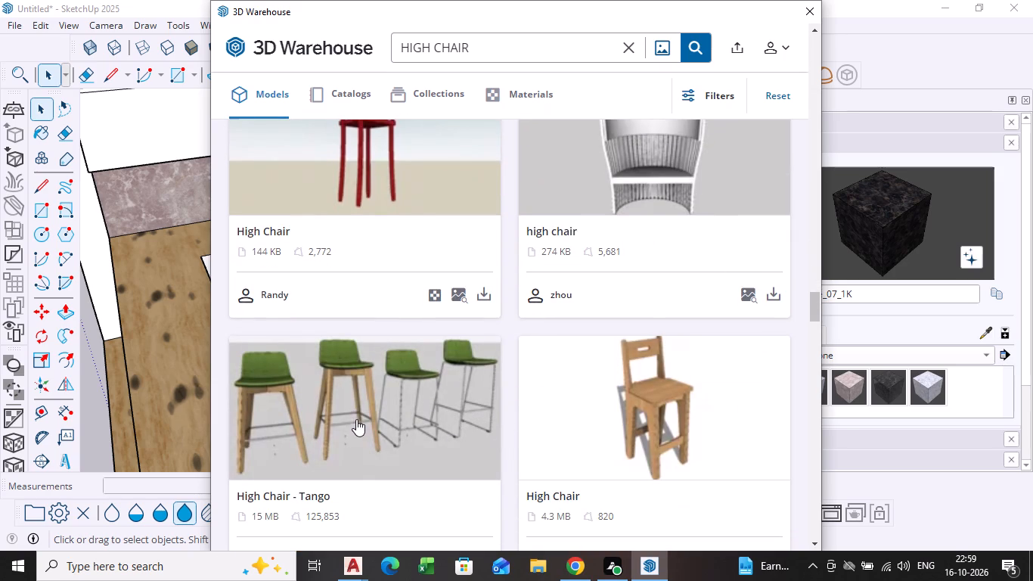
pyautogui.scroll(-9, 357, 419)
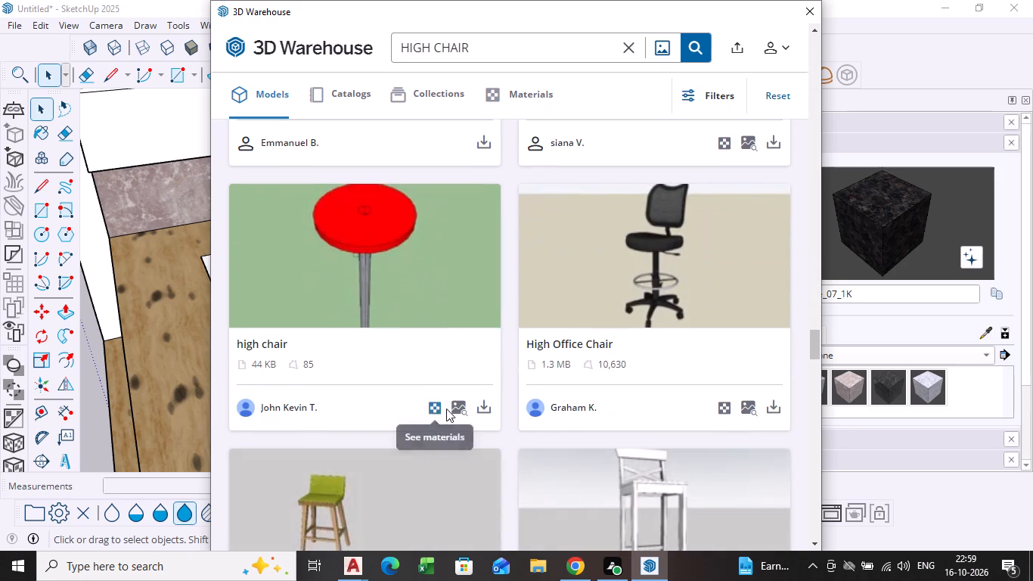
pyautogui.scroll(-4, 501, 410)
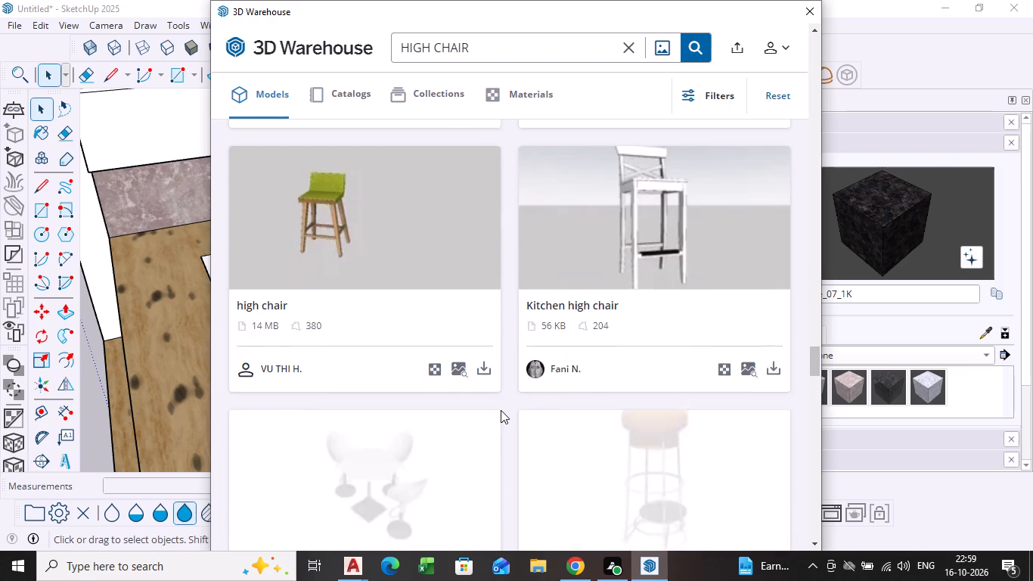
pyautogui.scroll(-3, 501, 410)
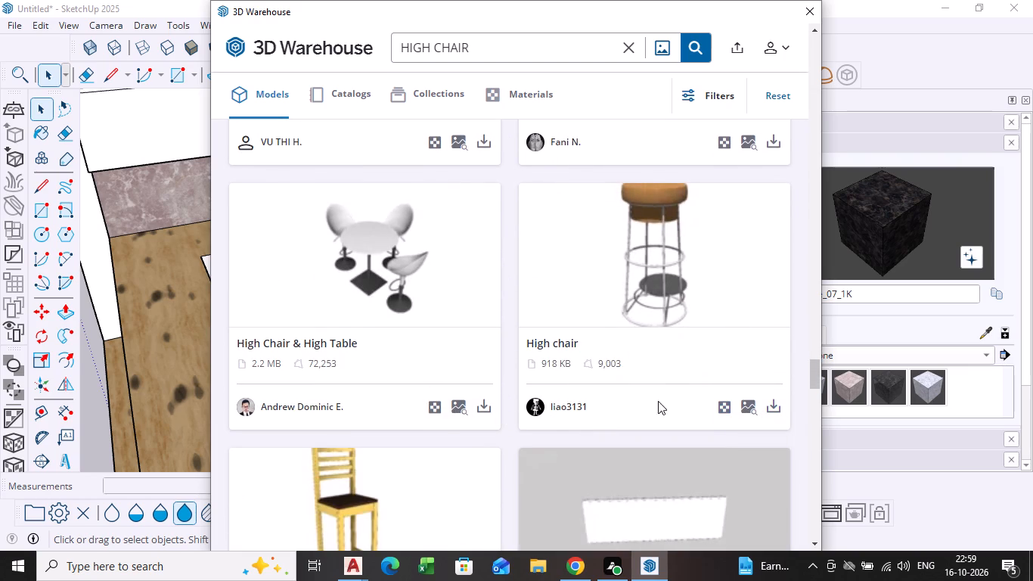
pyautogui.scroll(-3, 563, 420)
pyautogui.scroll(5, 560, 418)
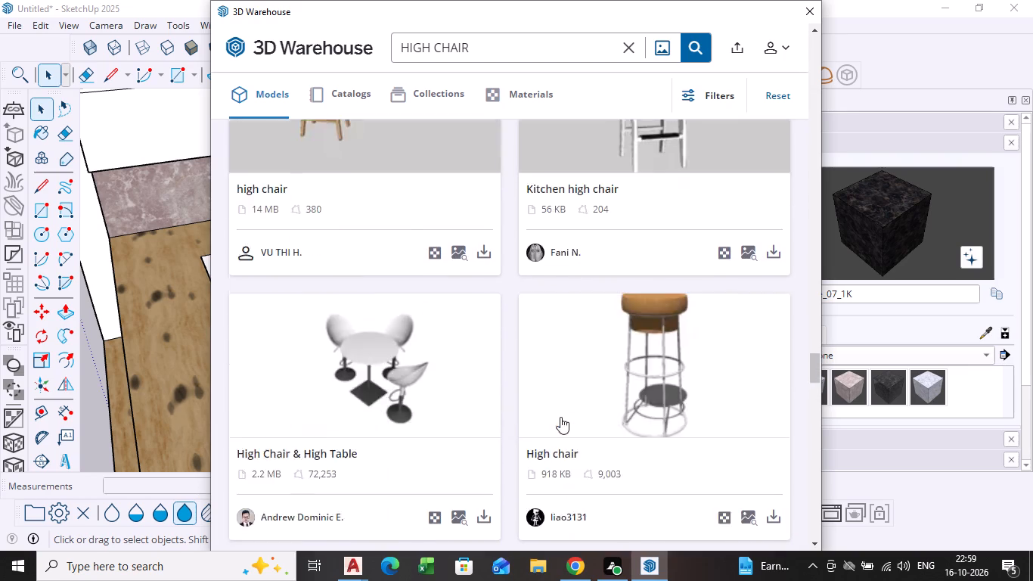
pyautogui.scroll(17, 560, 417)
pyautogui.scroll(17, 563, 416)
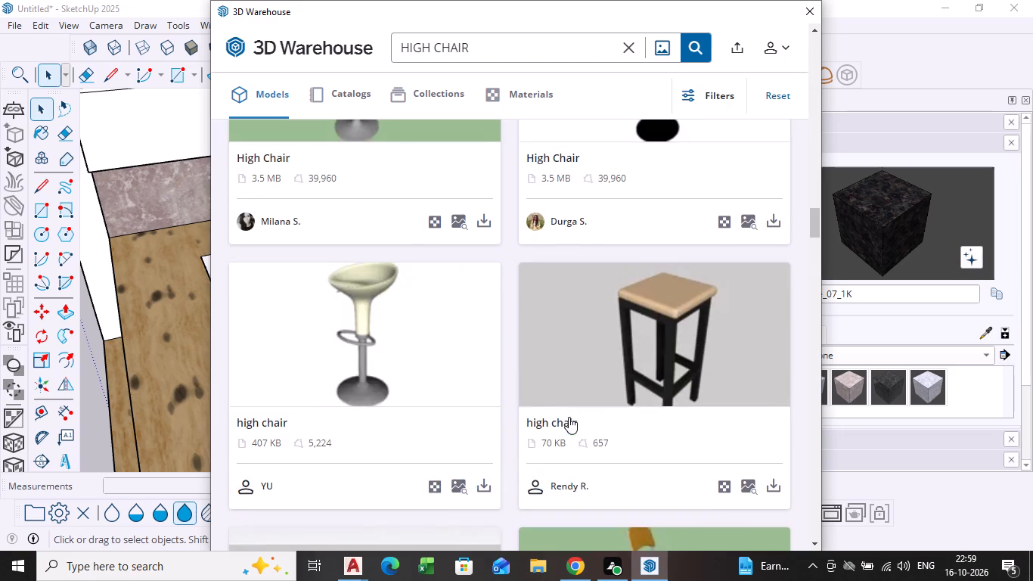
pyautogui.scroll(13, 569, 417)
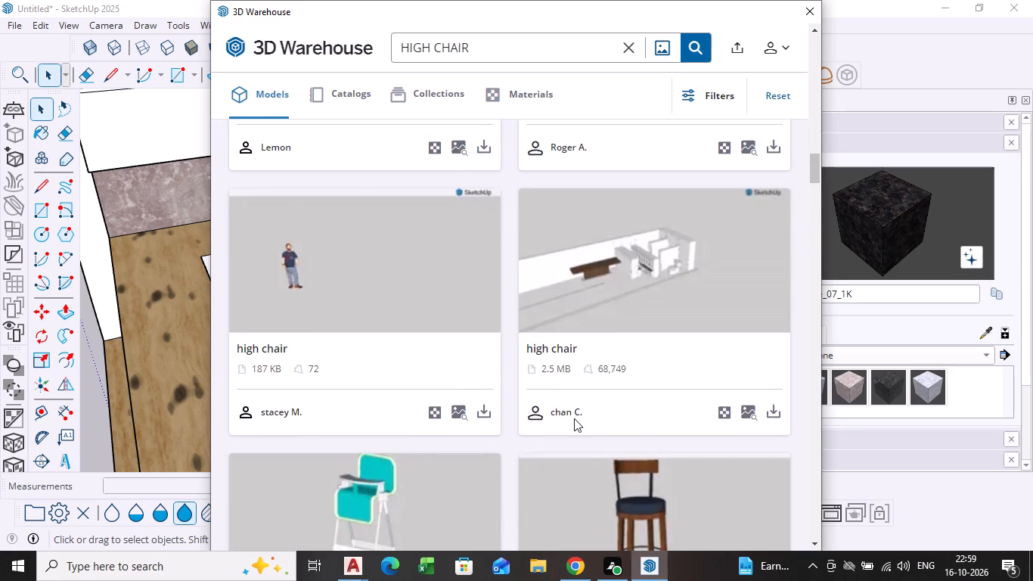
pyautogui.scroll(7, 574, 418)
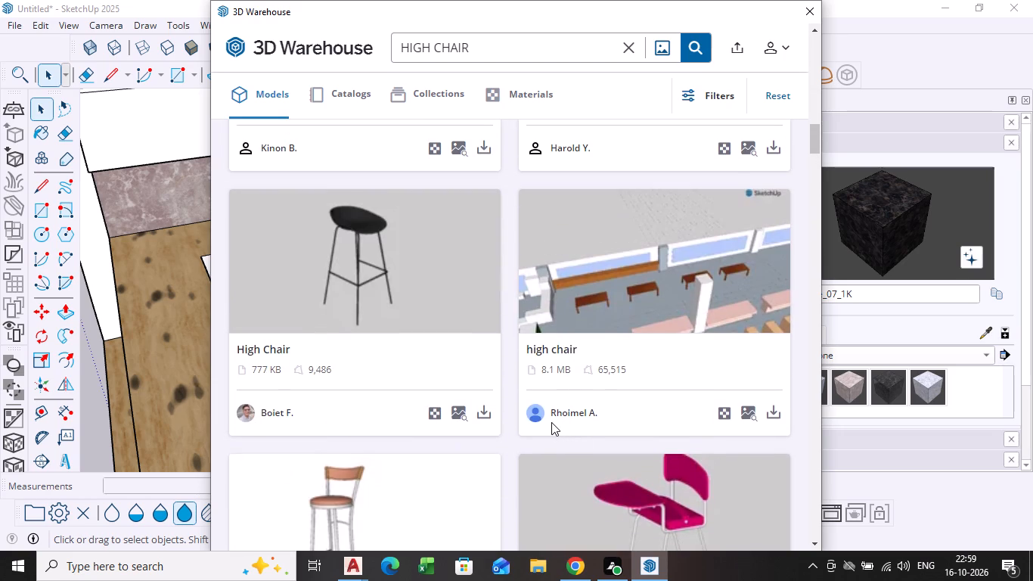
pyautogui.scroll(8, 550, 421)
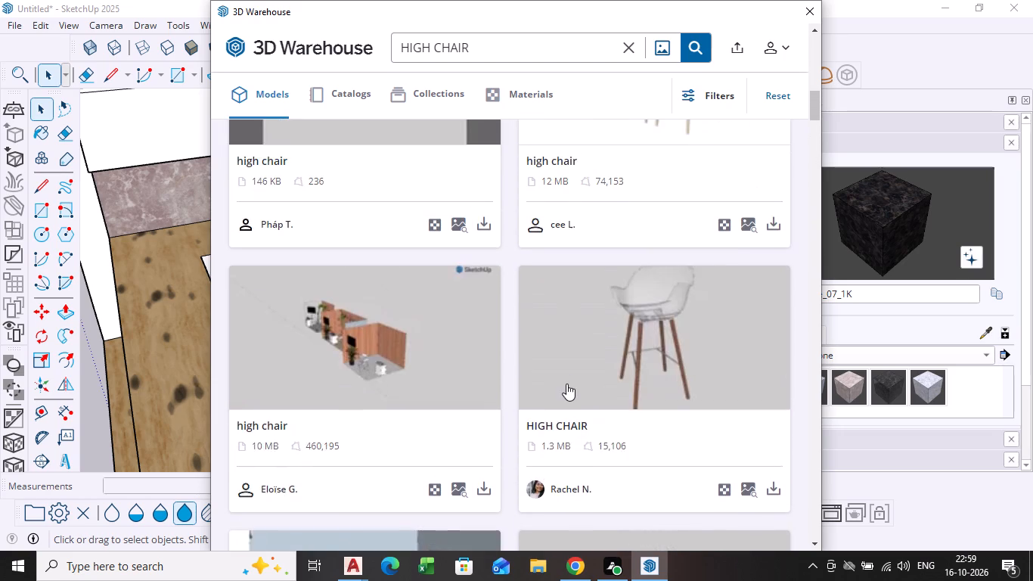
pyautogui.scroll(4, 566, 384)
pyautogui.scroll(-3, 565, 391)
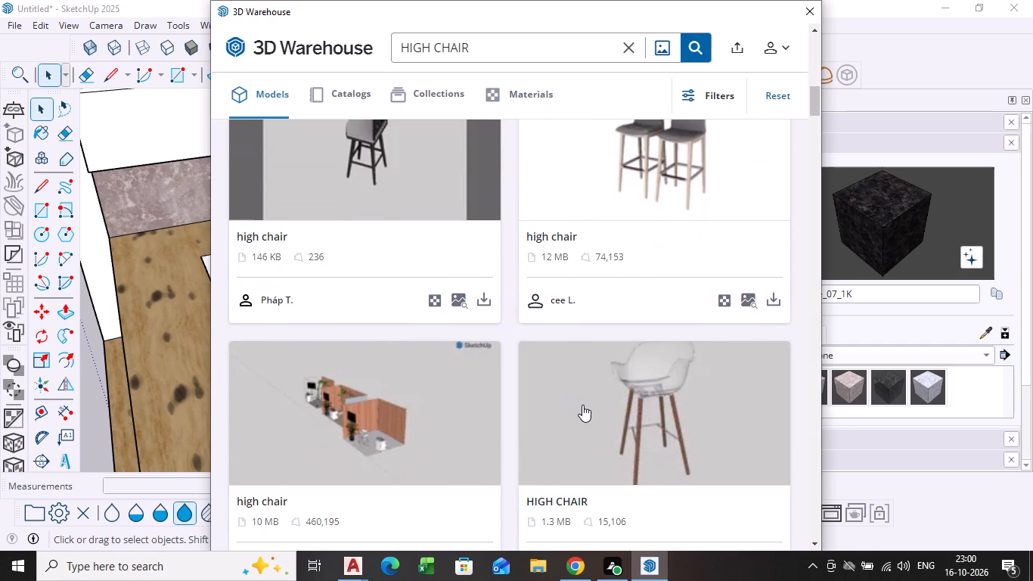
pyautogui.scroll(11, 580, 421)
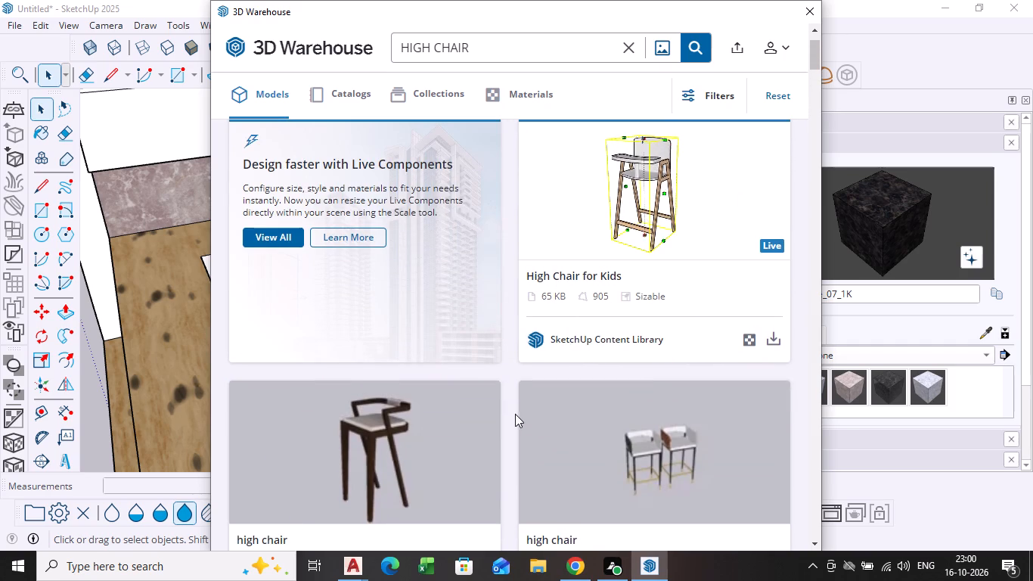
# Load the dark-wood high chair with the light seat and low curved back, and place it in front of the breakfast counter.
pyautogui.scroll(-3, 514, 414)
pyautogui.click(485, 381)
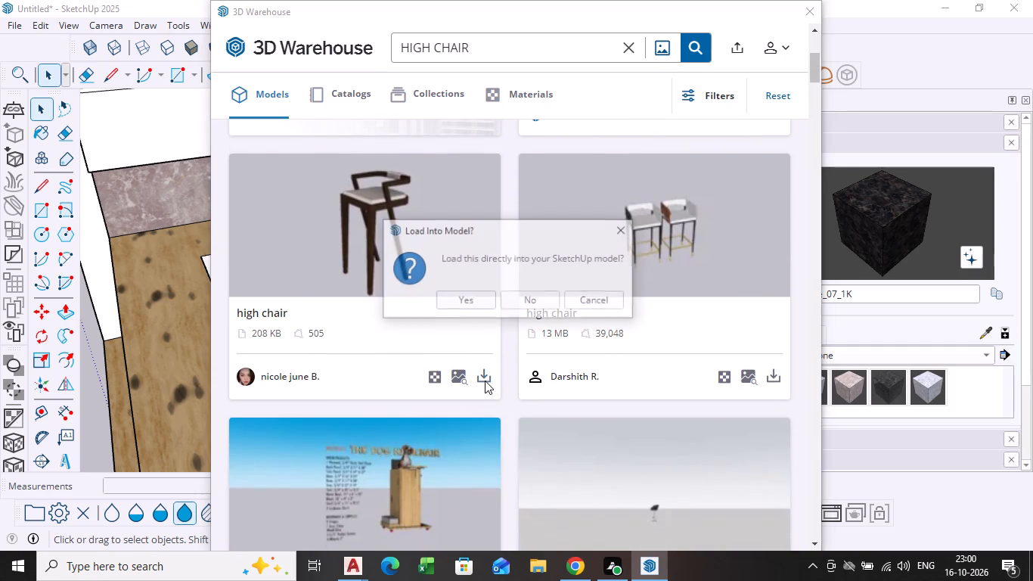
pyautogui.click(463, 297)
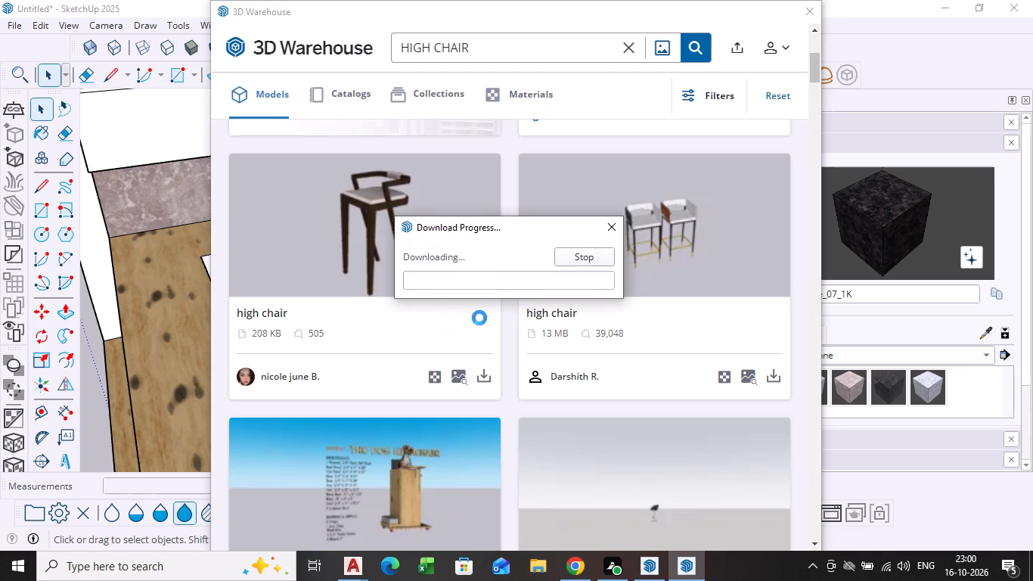
pyautogui.scroll(-3, 313, 415)
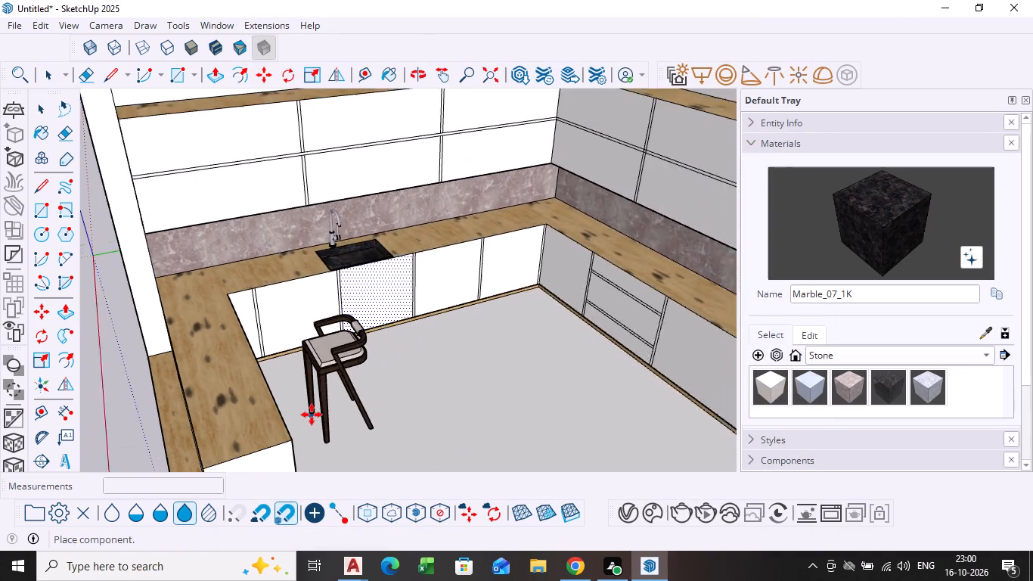
pyautogui.scroll(-1, 312, 415)
pyautogui.moveTo(359, 355); pyautogui.dragTo(621, 219, button='middle')
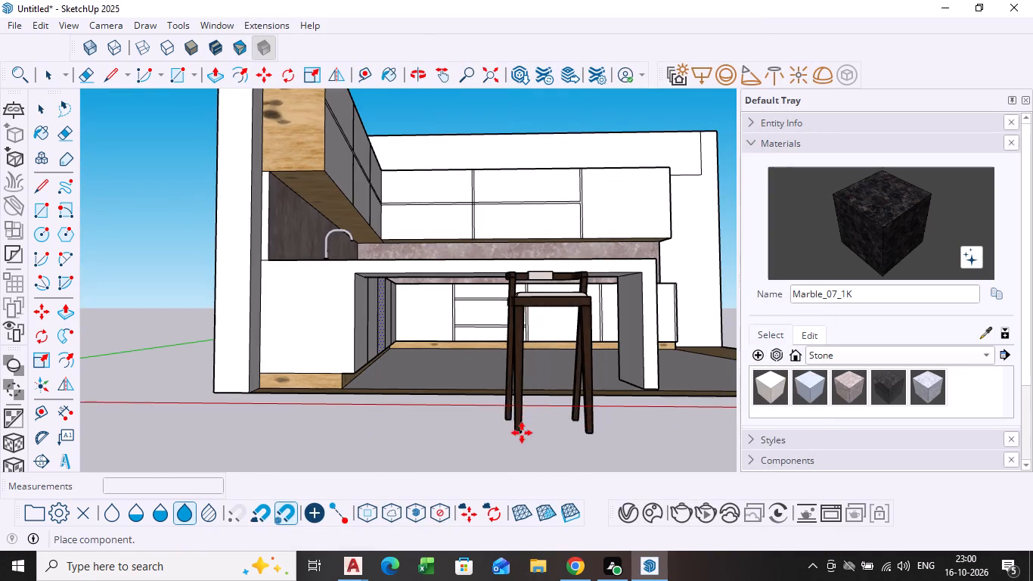
pyautogui.scroll(-1, 515, 432)
pyautogui.moveTo(515, 432); pyautogui.dragTo(397, 469, button='middle')
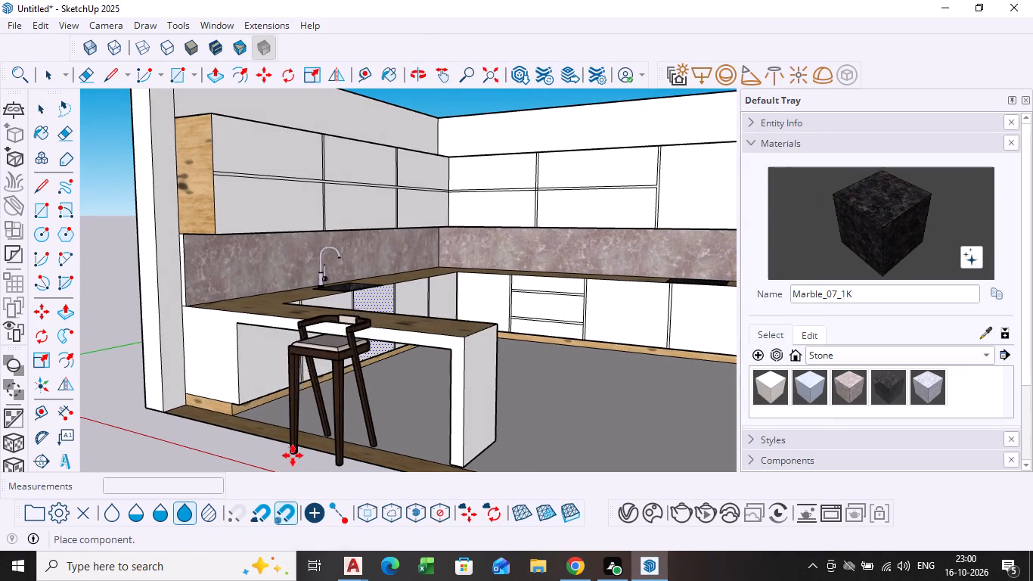
pyautogui.click(275, 457)
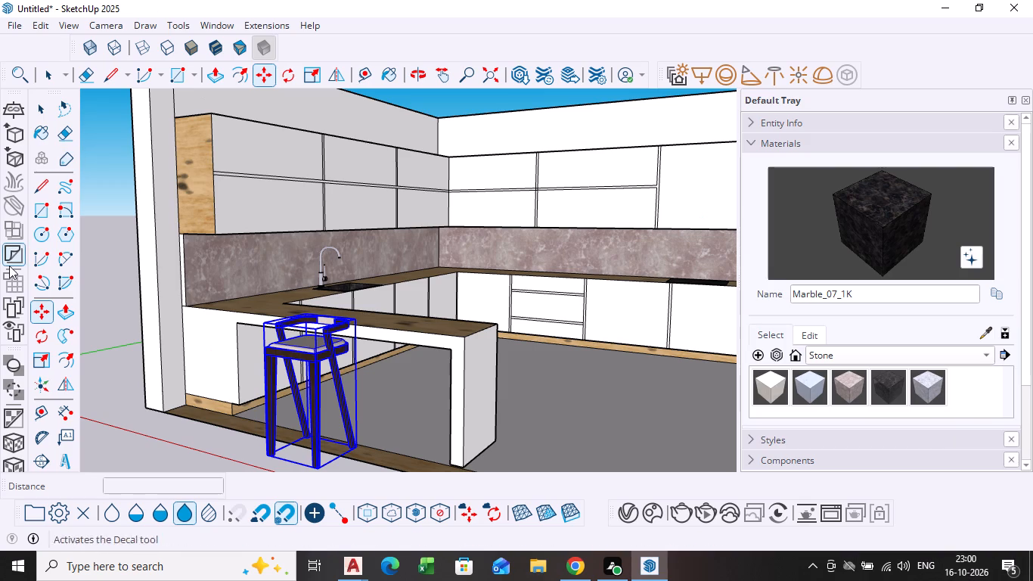
# Rotate the high chair 180° in the ground plane about a point on the floor beside its base.
pyautogui.click(38, 340)
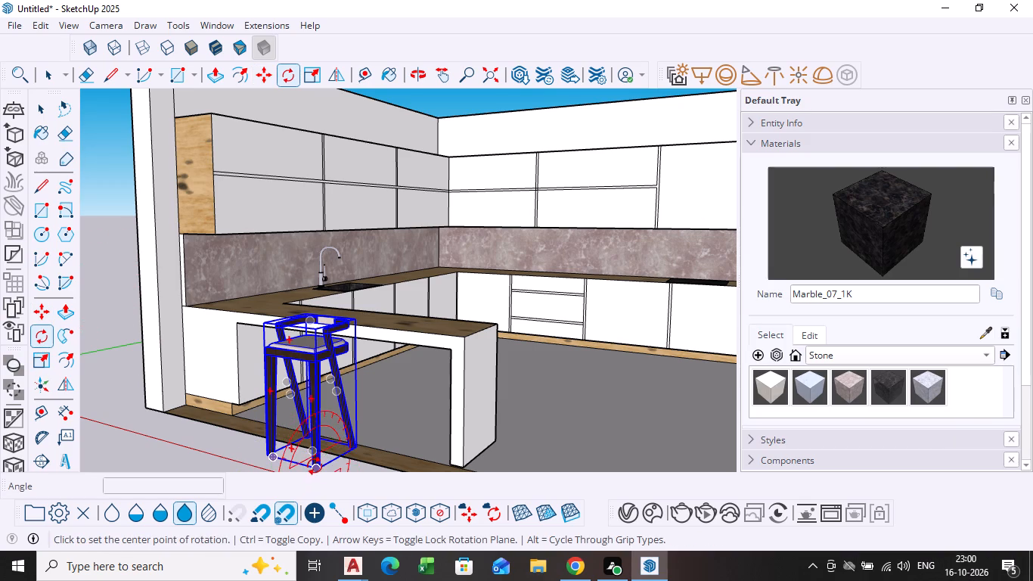
pyautogui.scroll(-1, 332, 461)
pyautogui.keyDown('shift'); pyautogui.moveTo(337, 461); pyautogui.dragTo(346, 396, button='middle'); pyautogui.keyUp('shift')
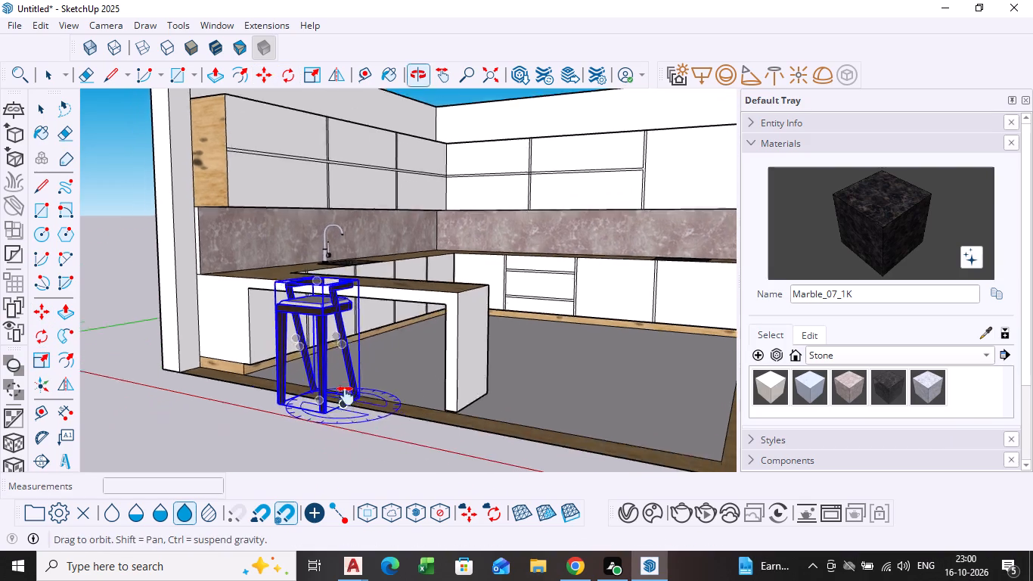
pyautogui.keyDown('shift'); pyautogui.moveTo(346, 396); pyautogui.dragTo(360, 346, button='middle'); pyautogui.keyUp('shift')
pyautogui.moveTo(357, 371); pyautogui.dragTo(380, 430, button='middle')
pyautogui.click(378, 427)
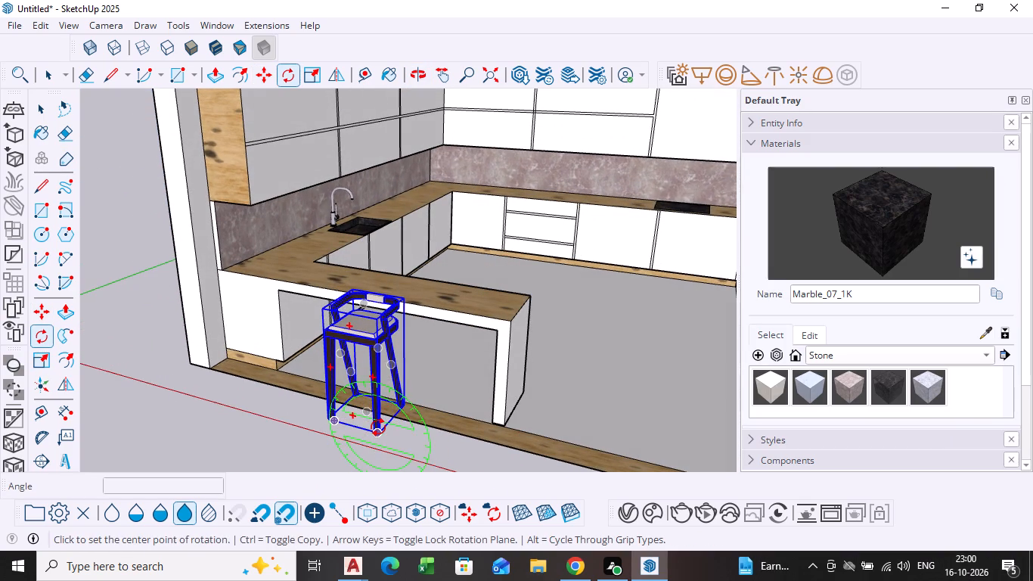
pyautogui.press('Escape')
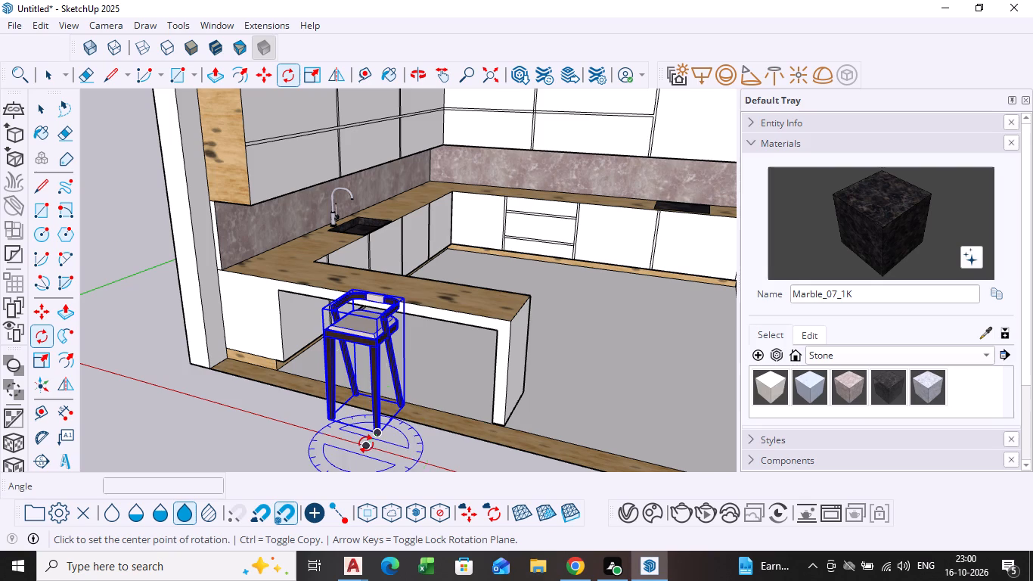
pyautogui.click(368, 442)
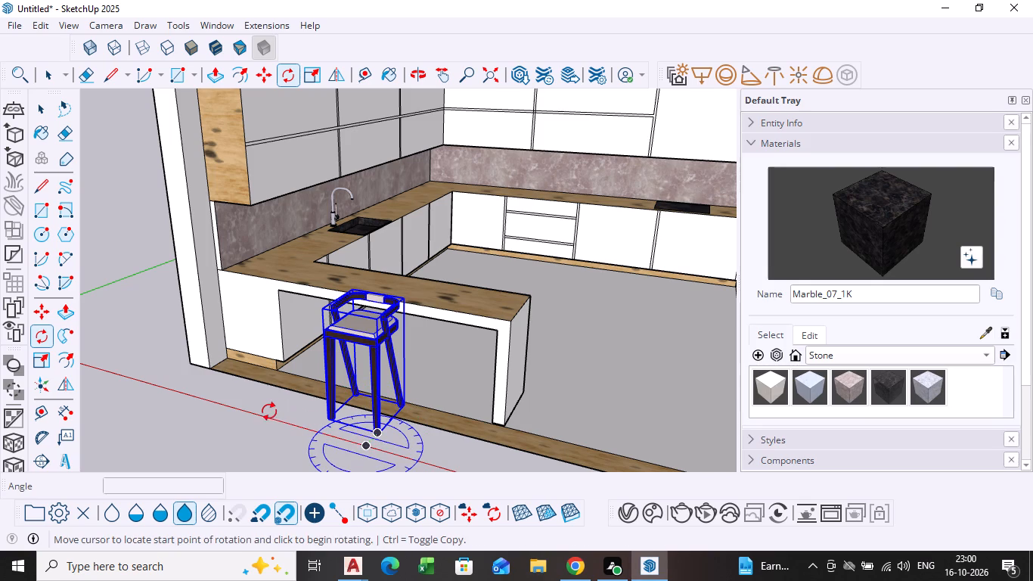
pyautogui.click(261, 416)
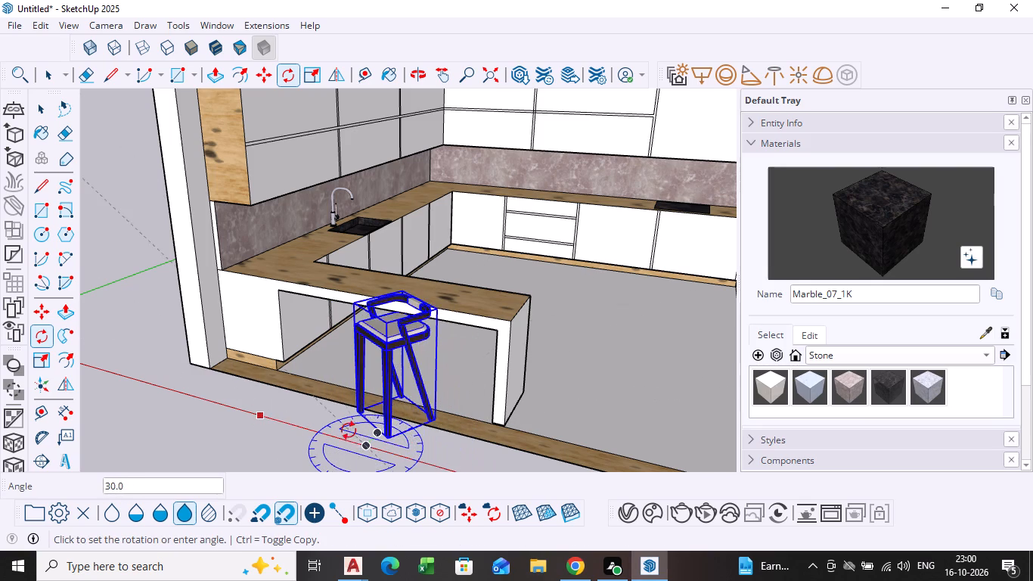
pyautogui.scroll(-3, 394, 414)
pyautogui.keyDown('shift'); pyautogui.moveTo(430, 412); pyautogui.dragTo(499, 253, button='middle'); pyautogui.keyUp('shift')
pyautogui.keyDown('shift'); pyautogui.scroll(-1, 494, 264); pyautogui.keyUp('shift')
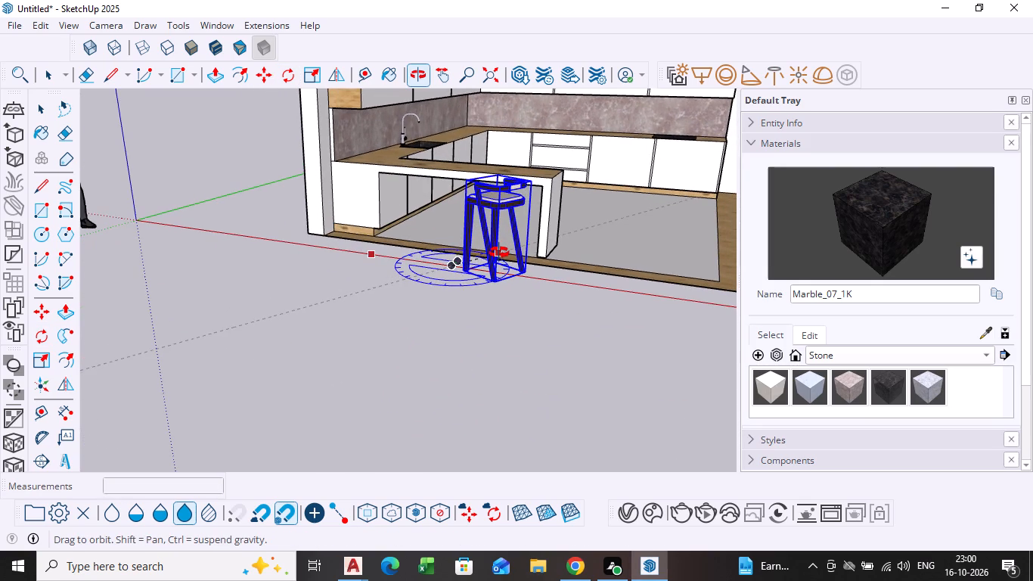
pyautogui.keyDown('shift'); pyautogui.moveTo(499, 253); pyautogui.dragTo(488, 275, button='middle'); pyautogui.keyUp('shift')
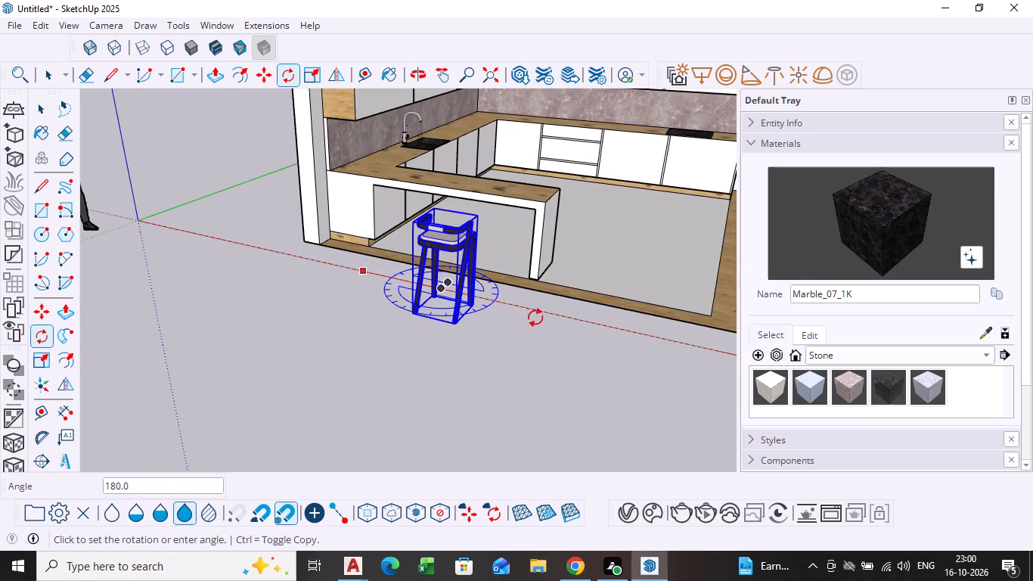
pyautogui.click(541, 314)
pyautogui.press('space')
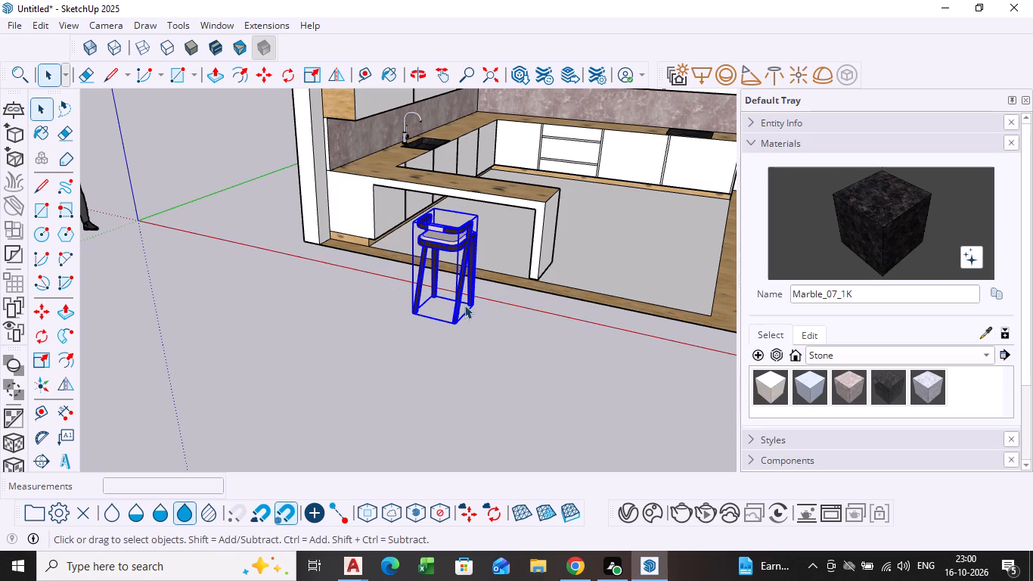
# Move the high chair about 2' 7" towards the breakfast counter so its legs stand over the wooden floor border.
pyautogui.scroll(3, 459, 303)
pyautogui.press('m')
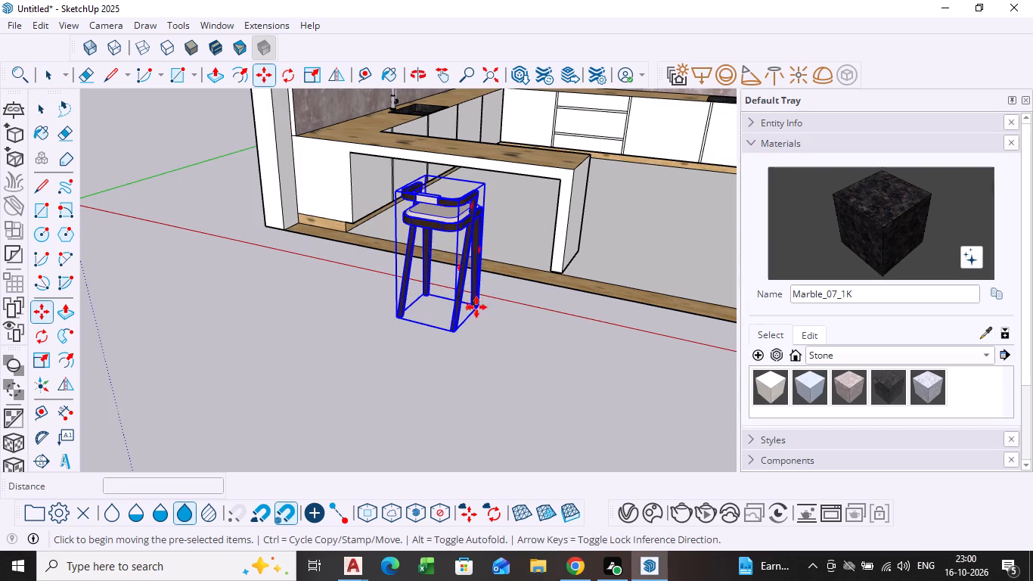
pyautogui.click(476, 307)
pyautogui.moveTo(535, 263); pyautogui.dragTo(455, 350, button='middle')
pyautogui.scroll(3, 448, 350)
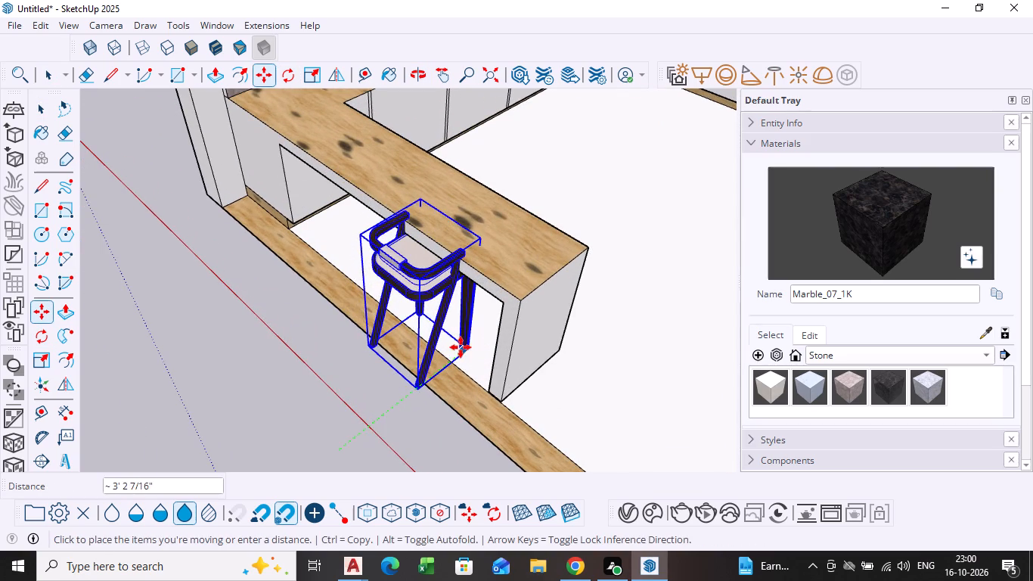
pyautogui.click(436, 359)
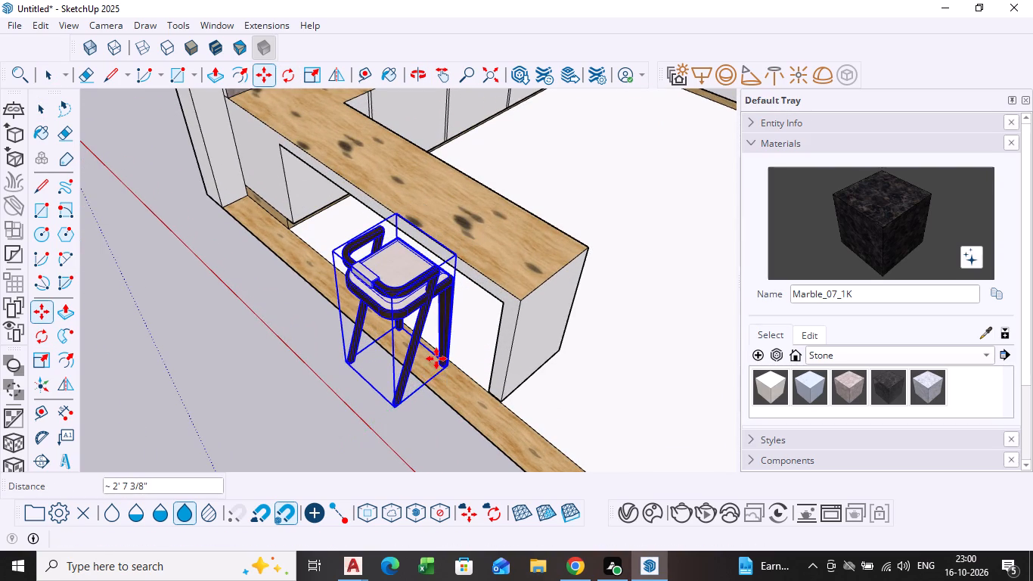
pyautogui.press('space')
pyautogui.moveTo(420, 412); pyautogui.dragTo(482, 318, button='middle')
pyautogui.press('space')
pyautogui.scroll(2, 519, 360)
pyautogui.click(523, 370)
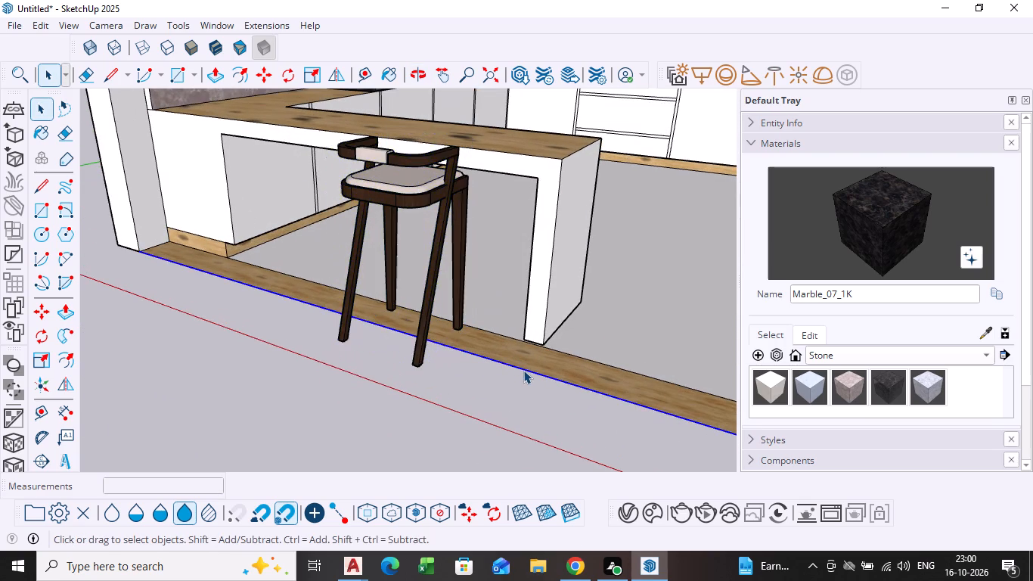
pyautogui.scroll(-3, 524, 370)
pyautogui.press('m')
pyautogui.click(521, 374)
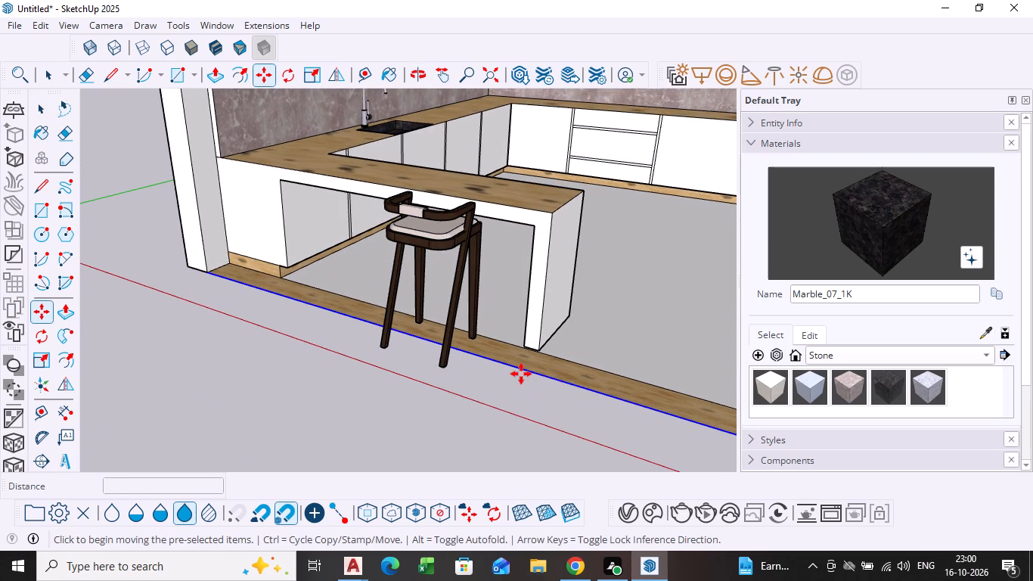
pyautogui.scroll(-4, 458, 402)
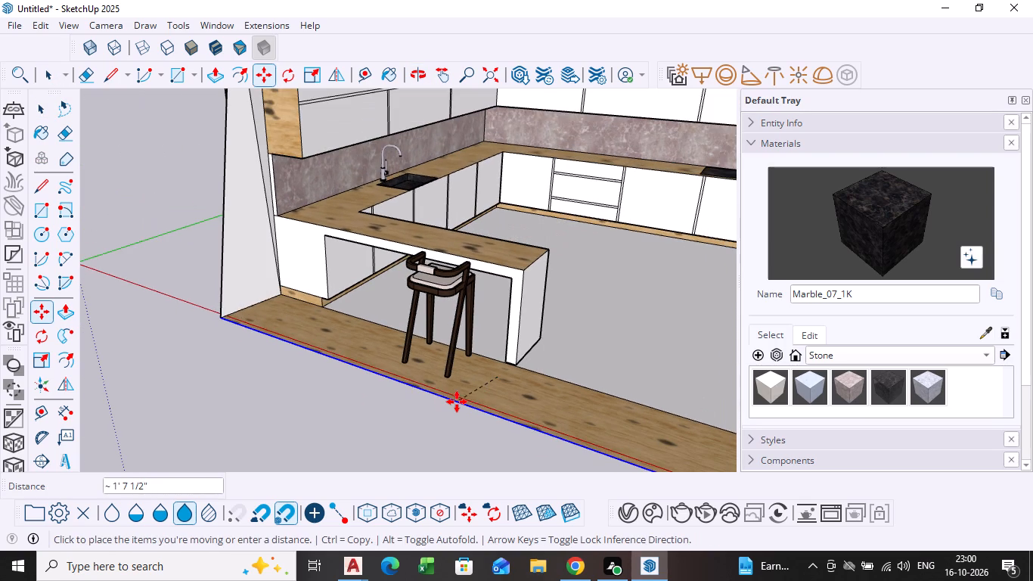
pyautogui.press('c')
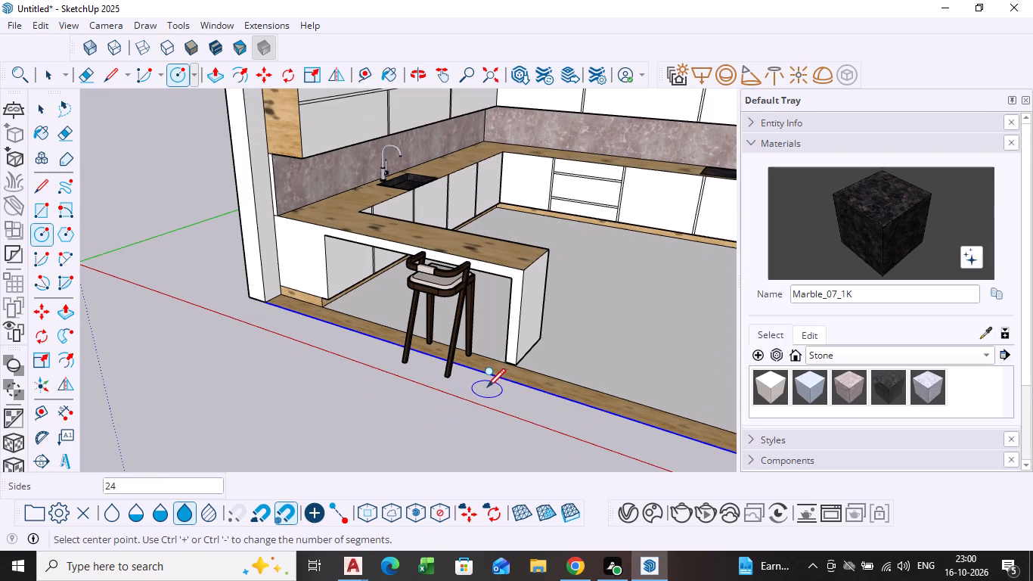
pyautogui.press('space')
# Copy the front edge of the wooden floor border about 2' 11" outward along the green axis.
pyautogui.click(501, 378)
pyautogui.press('m')
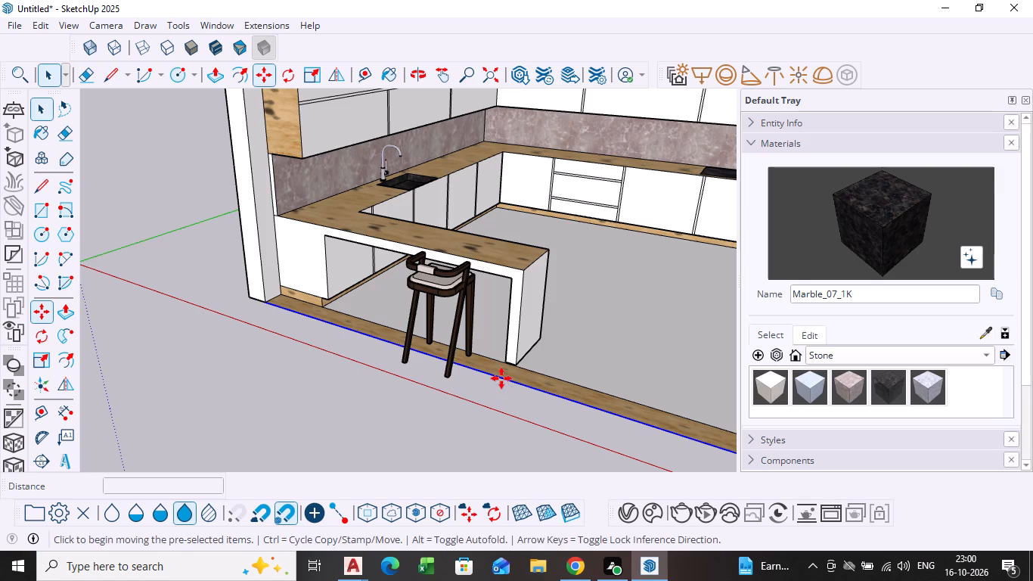
pyautogui.click(501, 378)
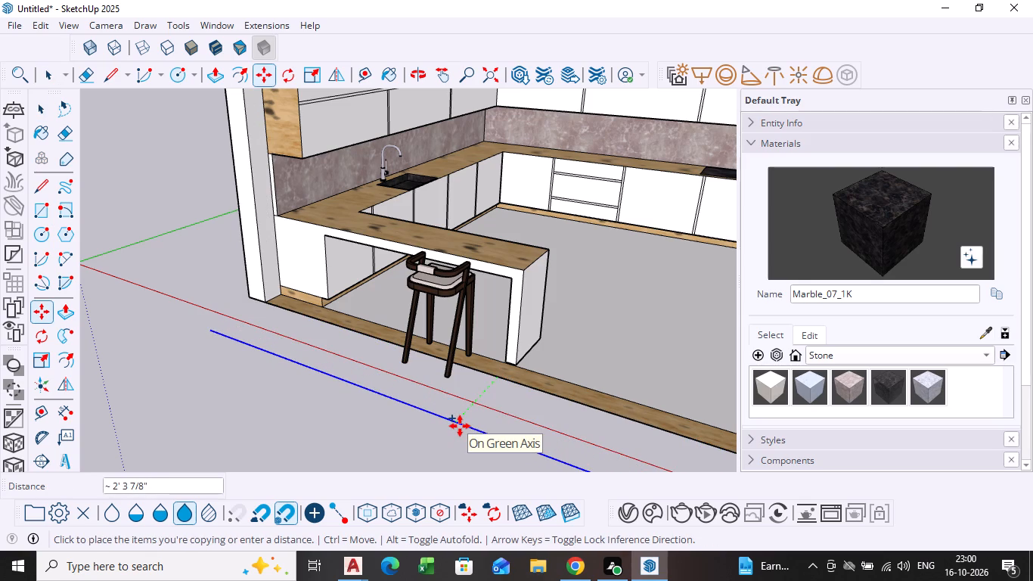
pyautogui.scroll(-1, 464, 425)
pyautogui.moveTo(464, 425); pyautogui.dragTo(513, 434, button='middle')
pyautogui.scroll(-3, 513, 434)
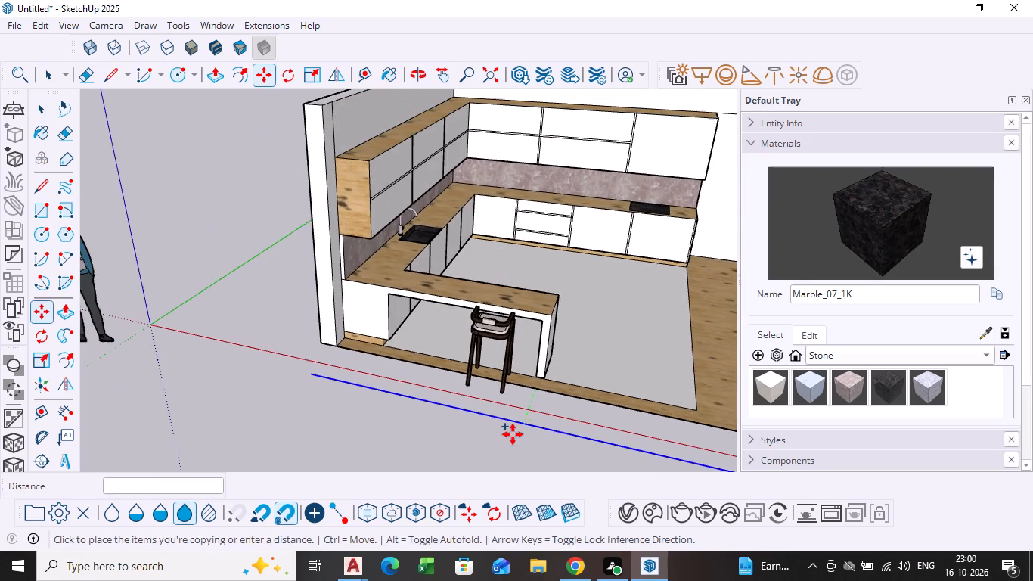
pyautogui.keyDown('shift'); pyautogui.moveTo(516, 435); pyautogui.dragTo(413, 395, button='middle'); pyautogui.keyUp('shift')
pyautogui.click(403, 390)
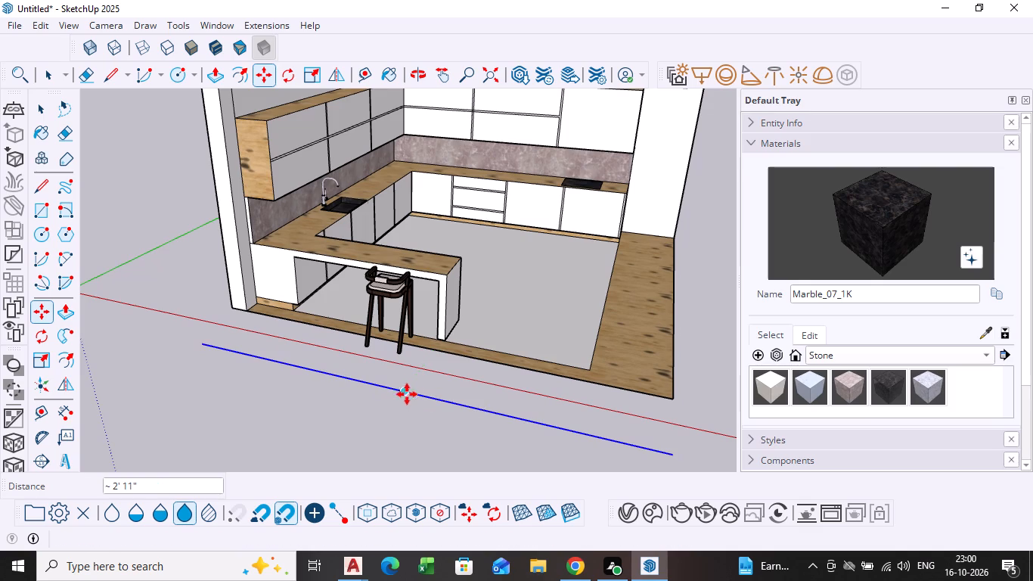
pyautogui.press('space')
# Draw a line joining the floor border's outer front corner, away from the sink wall, to the matching end of the copied edge.
pyautogui.press('l')
pyautogui.click(672, 400)
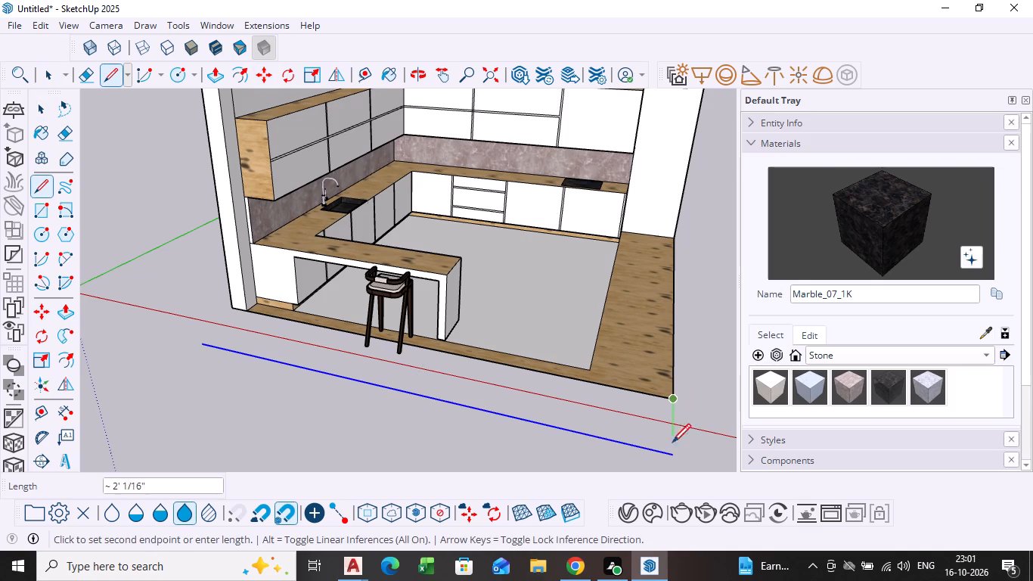
pyautogui.click(672, 456)
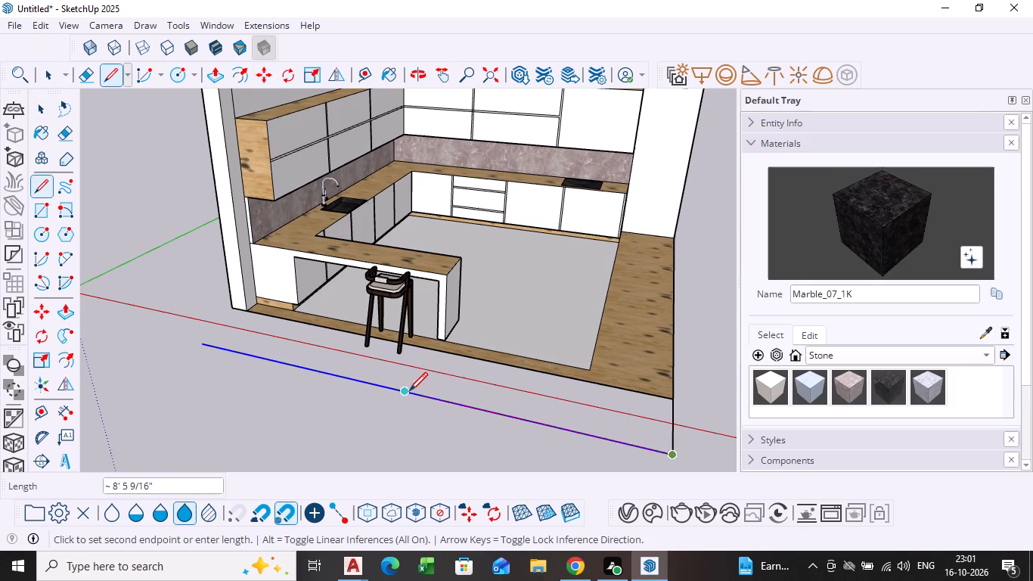
pyautogui.press('Escape')
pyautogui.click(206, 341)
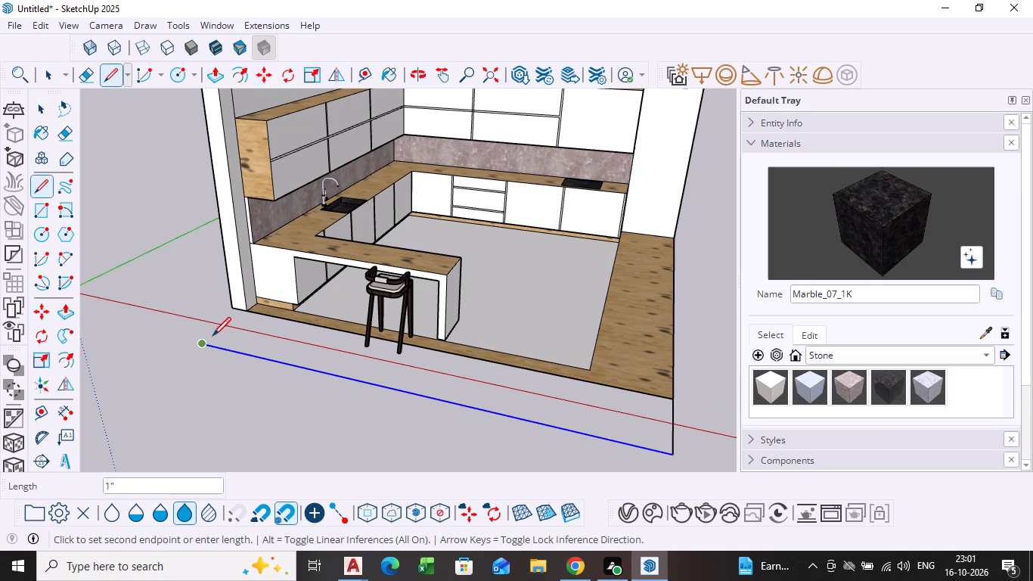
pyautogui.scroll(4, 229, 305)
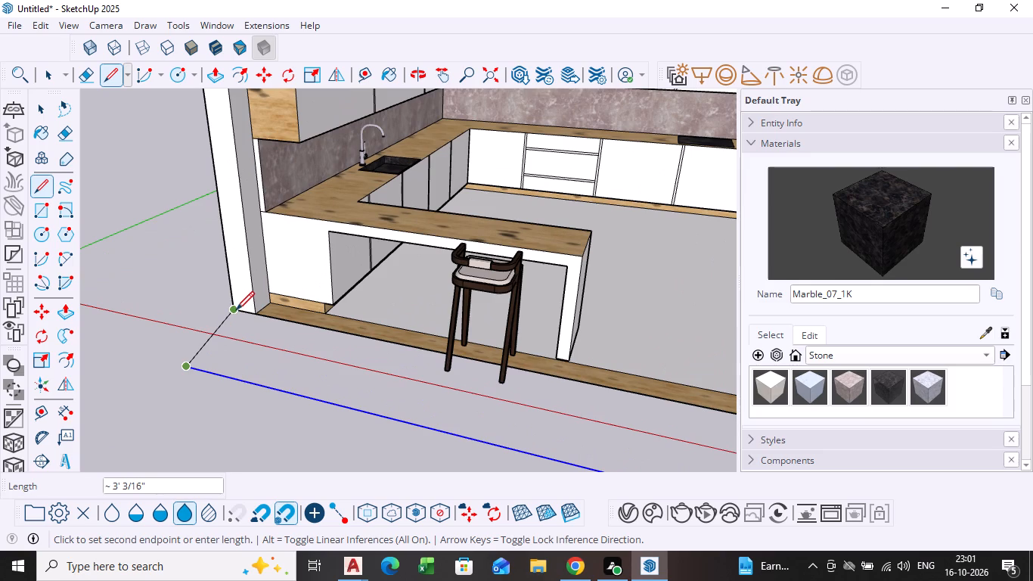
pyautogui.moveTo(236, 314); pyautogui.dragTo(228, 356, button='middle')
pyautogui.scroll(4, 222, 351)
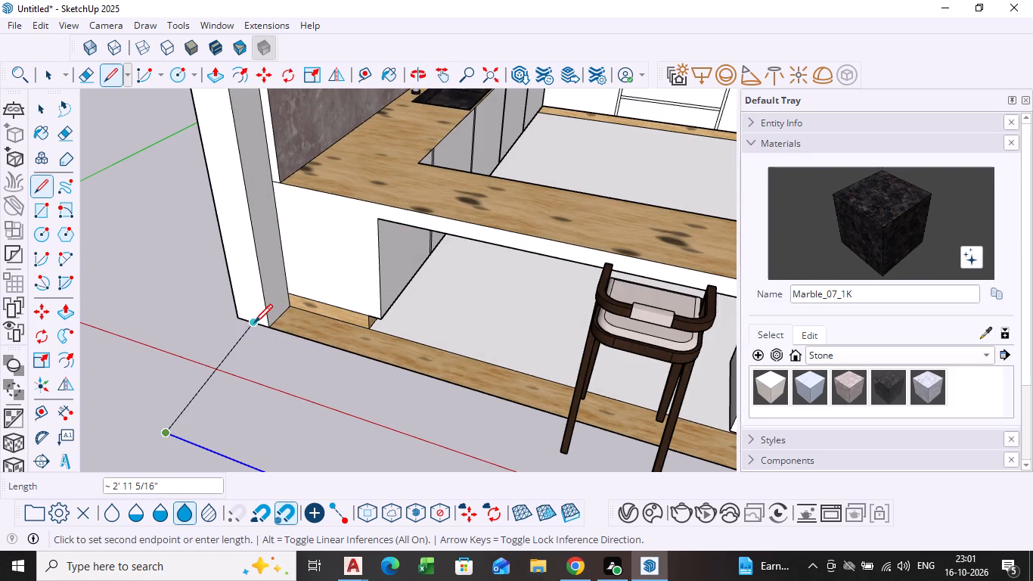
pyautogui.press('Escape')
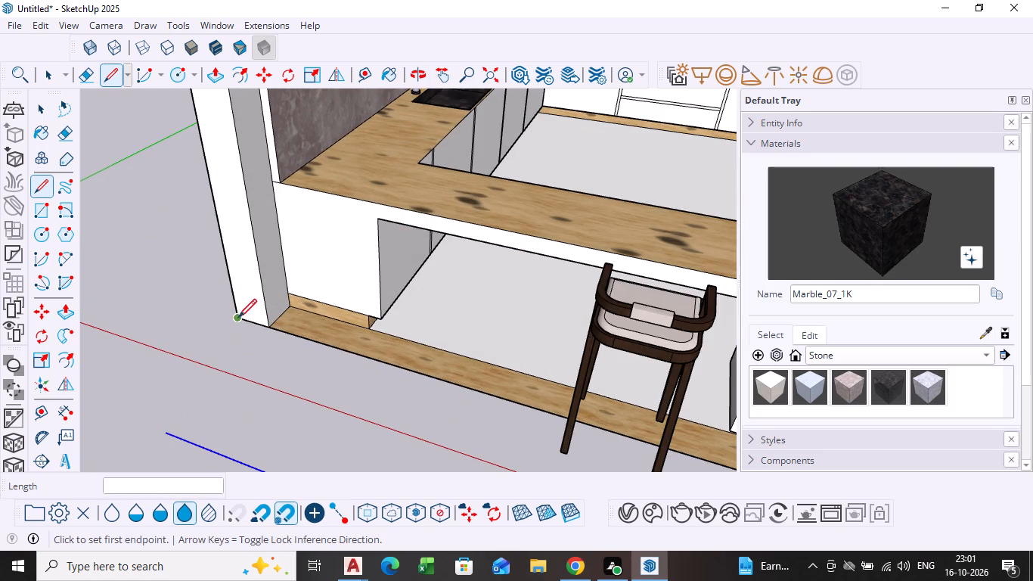
# Draw a line about 3' outward from the sink wall's outer corner along the green axis, and extend the copied edge to meet it.
pyautogui.click(238, 318)
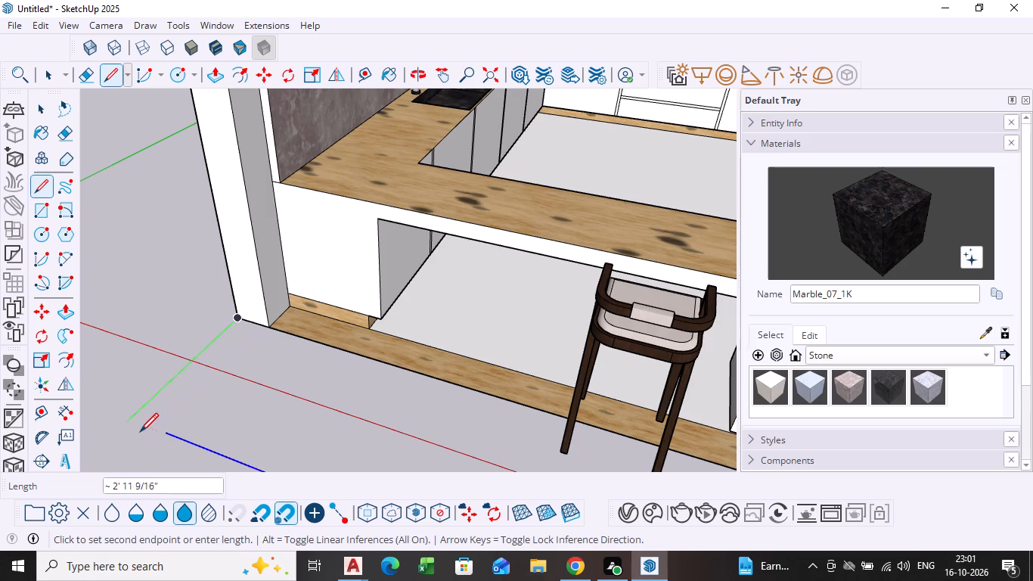
pyautogui.click(138, 435)
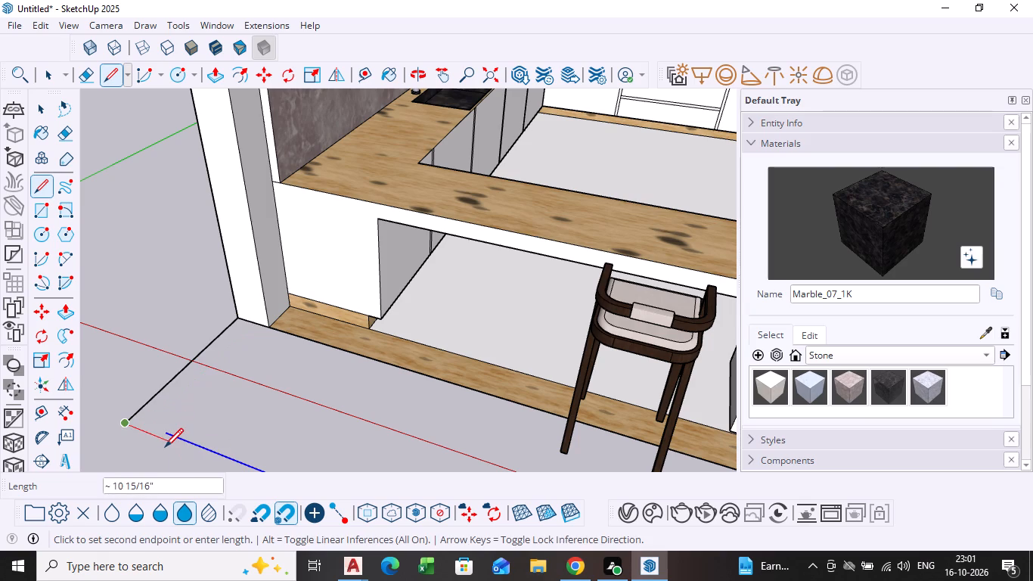
pyautogui.press('Escape')
pyautogui.click(169, 436)
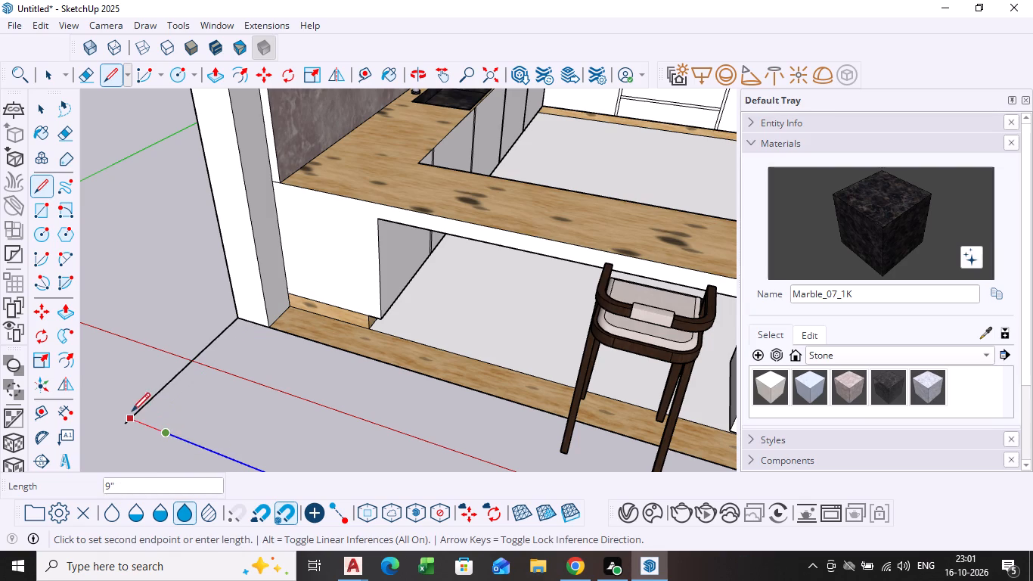
pyautogui.click(121, 405)
# Delete the stray line ends overhanging the outer corner of the new floor strip on the sink-wall side.
pyautogui.press('space')
pyautogui.scroll(3, 125, 434)
pyautogui.click(122, 412)
pyautogui.press('Delete')
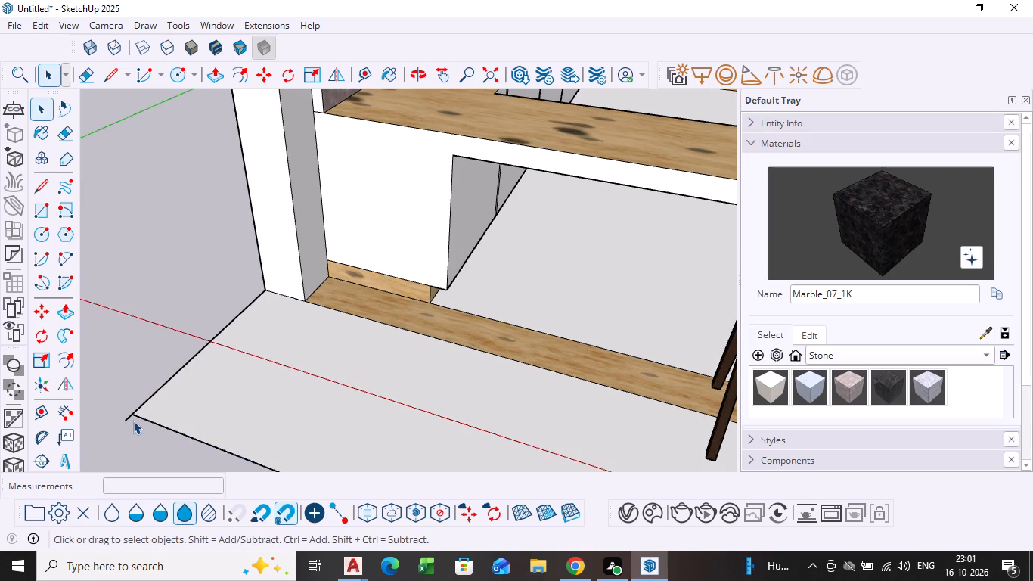
pyautogui.click(127, 417)
pyautogui.press('Delete')
# Delete the edge dividing the wooden floor border from the new strip in front of the breakfast counter.
pyautogui.scroll(-7, 144, 425)
pyautogui.moveTo(188, 416); pyautogui.dragTo(224, 374, button='middle')
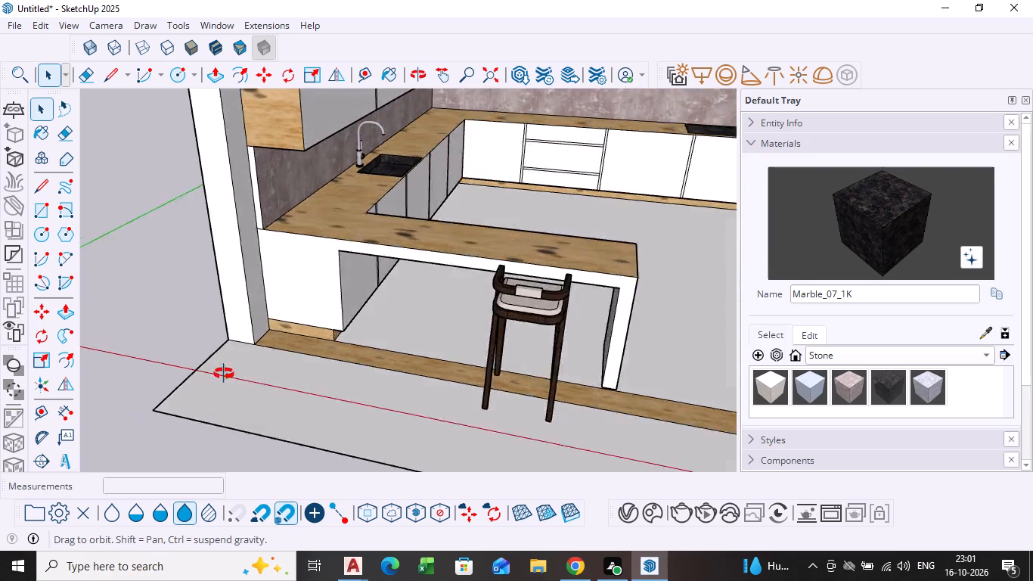
pyautogui.moveTo(224, 374); pyautogui.dragTo(245, 348, button='middle')
pyautogui.scroll(1, 499, 379)
pyautogui.scroll(-3, 461, 371)
pyautogui.keyDown('shift'); pyautogui.moveTo(457, 366); pyautogui.dragTo(346, 312, button='middle'); pyautogui.keyUp('shift')
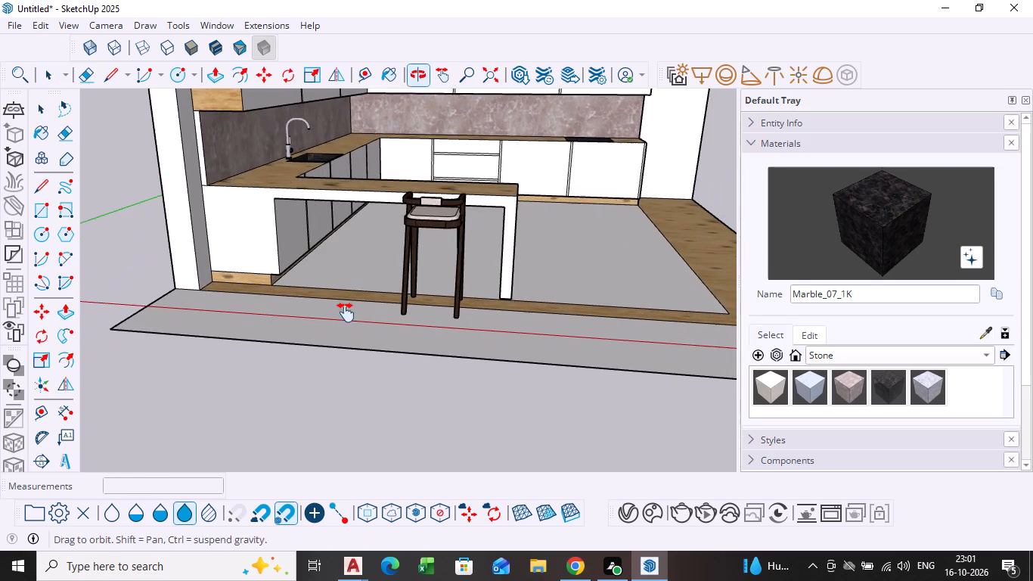
pyautogui.keyDown('shift'); pyautogui.moveTo(346, 312); pyautogui.dragTo(344, 312, button='middle'); pyautogui.keyUp('shift')
pyautogui.moveTo(478, 304); pyautogui.dragTo(479, 360, button='middle')
pyautogui.scroll(-1, 478, 304)
pyautogui.click(511, 372)
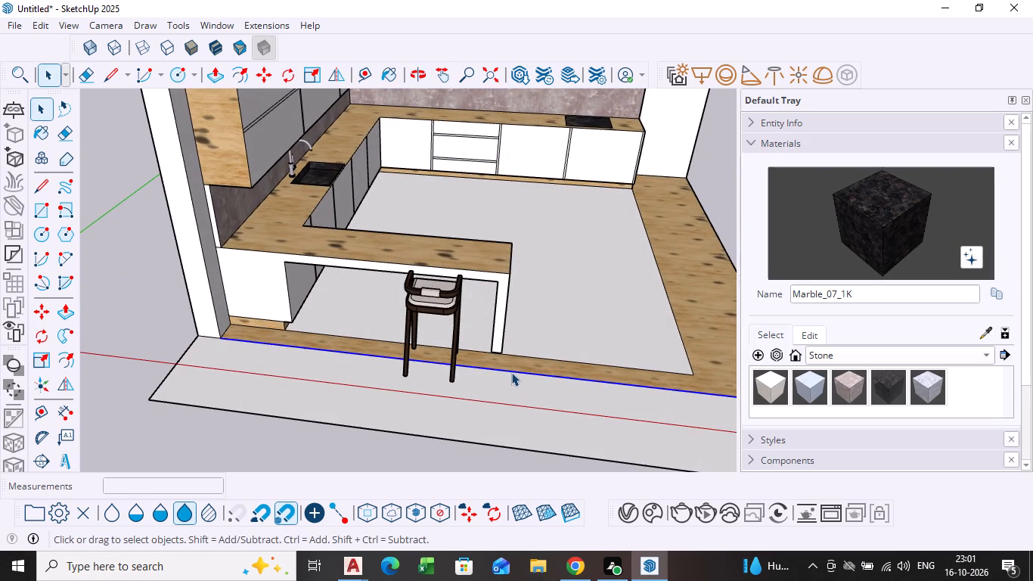
pyautogui.press('Delete')
# Copy the high chair about 2' 5 1/8" along the breakfast counter toward the sink wall, keeping it on the wooden floor strip.
pyautogui.scroll(-3, 510, 376)
pyautogui.moveTo(506, 377); pyautogui.dragTo(398, 387, button='middle')
pyautogui.scroll(8, 362, 394)
pyautogui.moveTo(396, 367); pyautogui.dragTo(389, 355, button='middle')
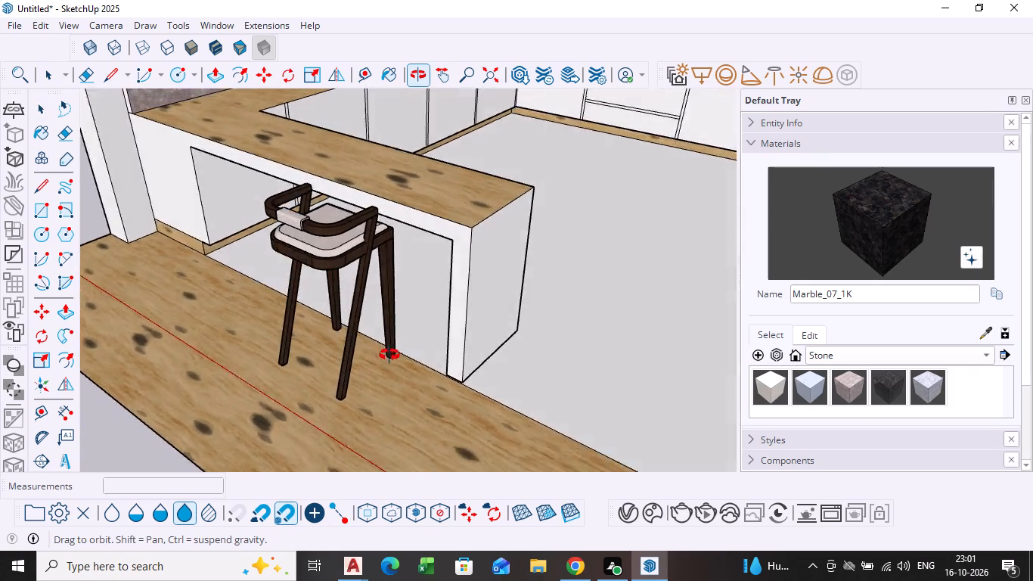
pyautogui.moveTo(389, 355); pyautogui.dragTo(445, 328, button='middle')
pyautogui.click(413, 335)
pyautogui.press('m')
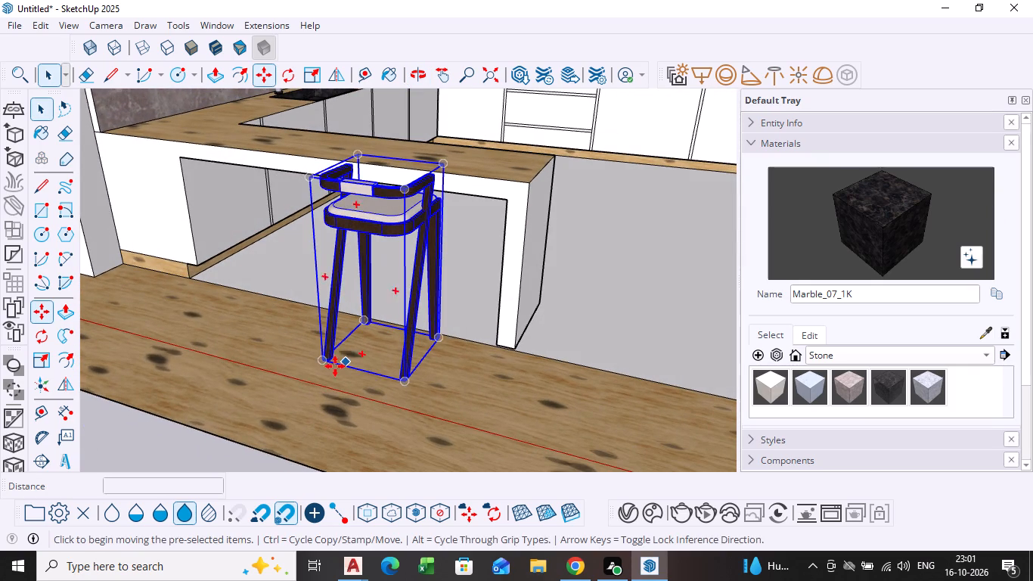
pyautogui.click(327, 359)
pyautogui.moveTo(274, 358); pyautogui.dragTo(445, 419, button='middle')
pyautogui.scroll(-1, 274, 358)
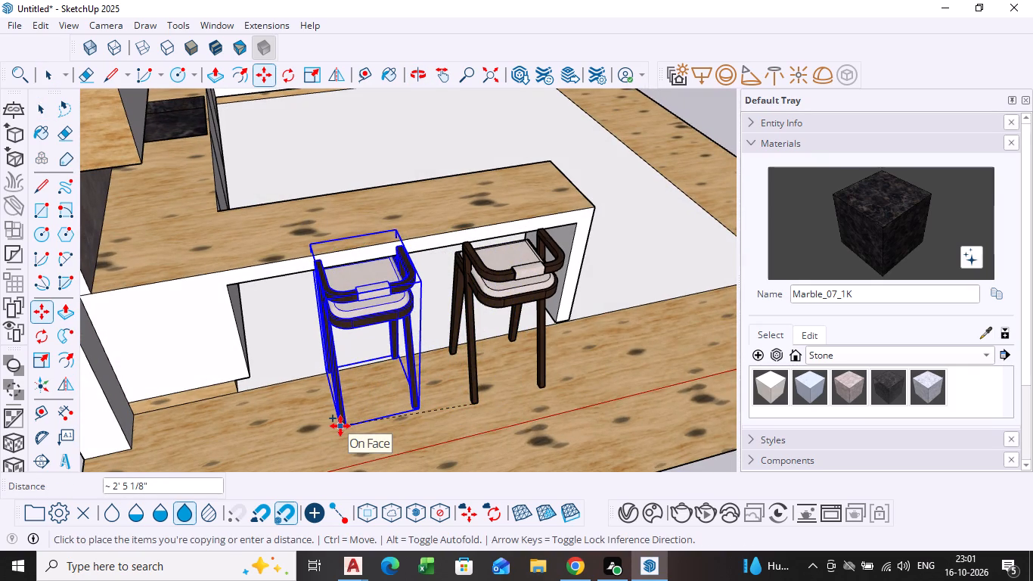
pyautogui.click(340, 426)
# Scale the copied high chair's height from its top by about 1.07, then rescale it by about 0.91.
pyautogui.scroll(-1, 443, 406)
pyautogui.moveTo(443, 406); pyautogui.dragTo(182, 371, button='middle')
pyautogui.scroll(4, 296, 285)
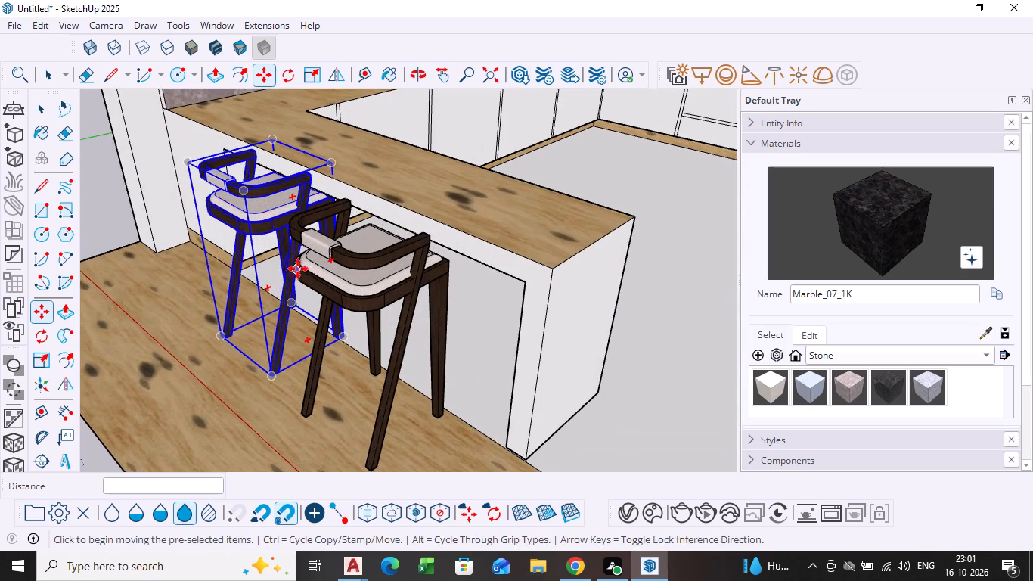
pyautogui.press('space')
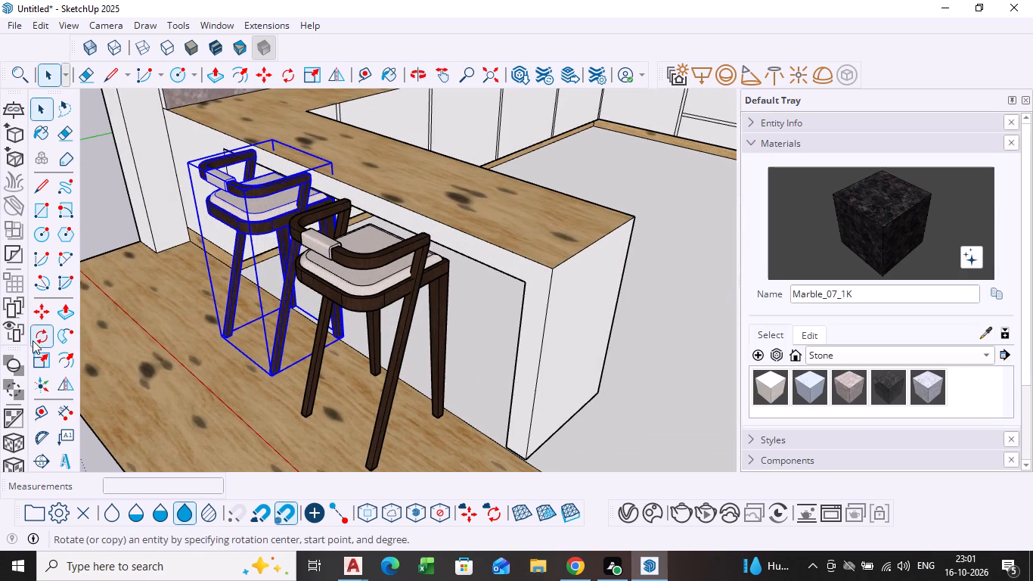
pyautogui.moveTo(39, 359); pyautogui.dragTo(45, 343)
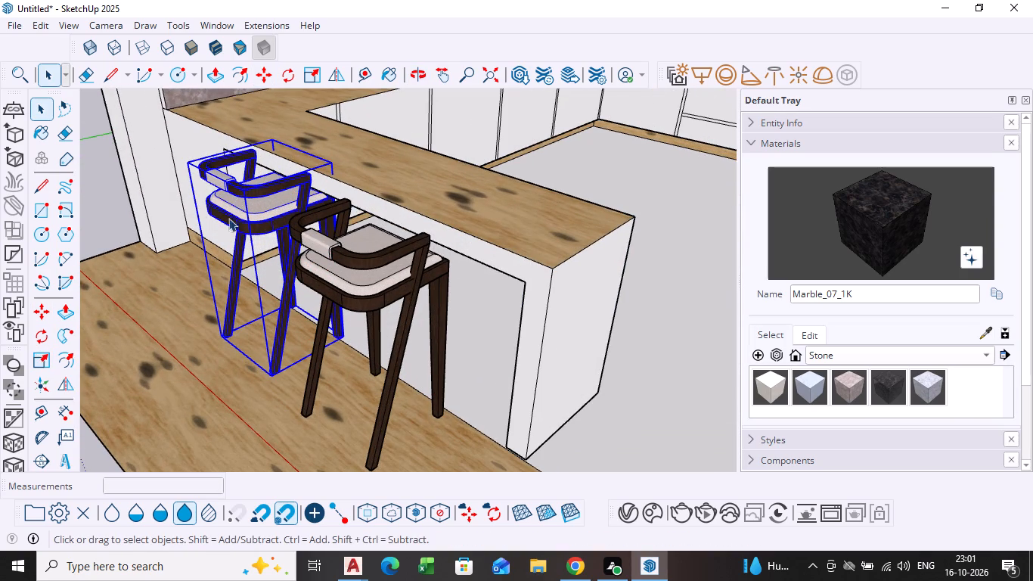
pyautogui.click(48, 363)
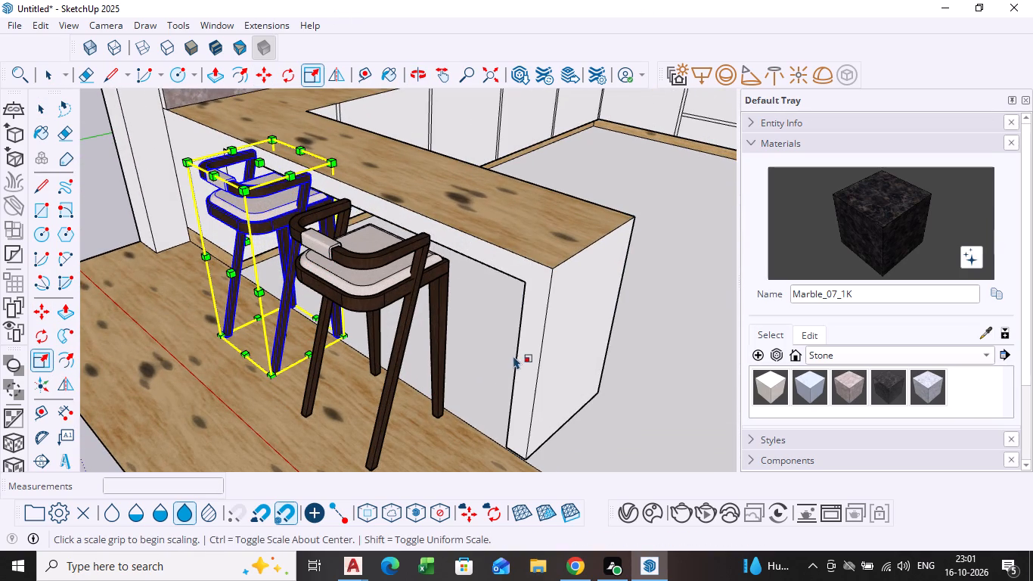
pyautogui.click(256, 157)
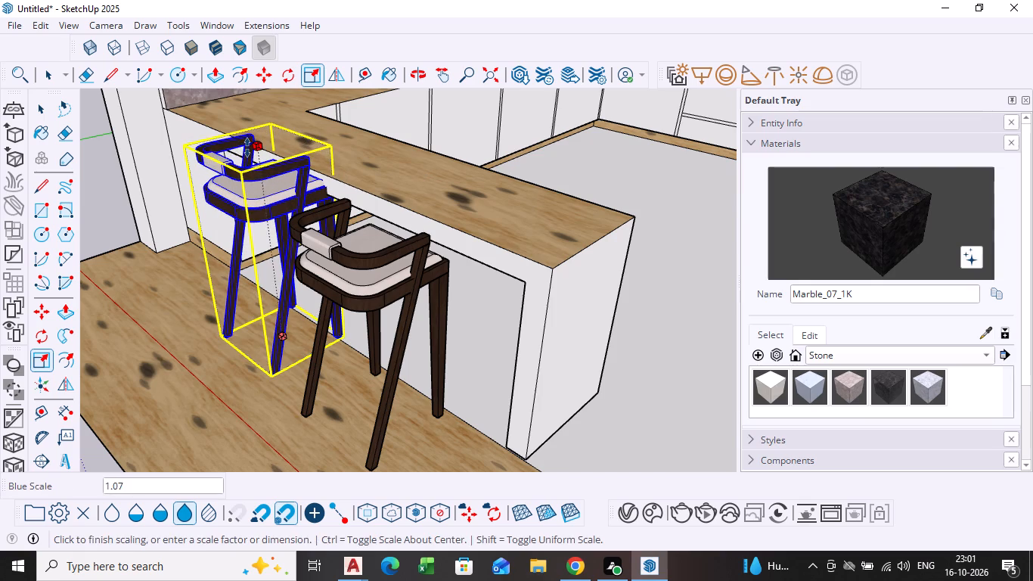
pyautogui.click(247, 148)
pyautogui.click(252, 147)
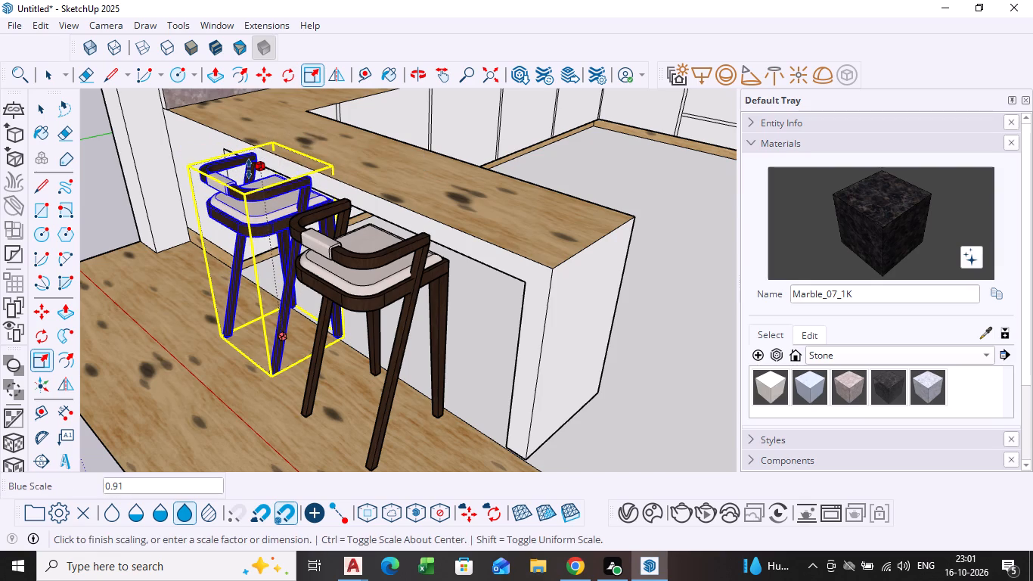
pyautogui.click(249, 169)
pyautogui.press('space')
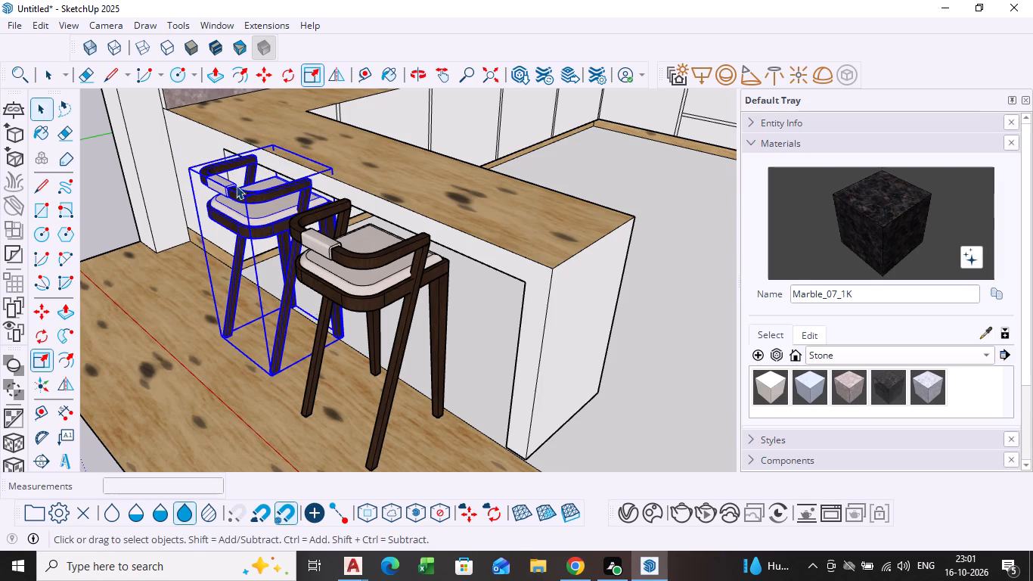
# Open the copied high chair for editing, scale its curved backrest vertically by about 2.25, and leave the component.
pyautogui.tripleClick(234, 188)
pyautogui.click(234, 188)
pyautogui.click(234, 188)
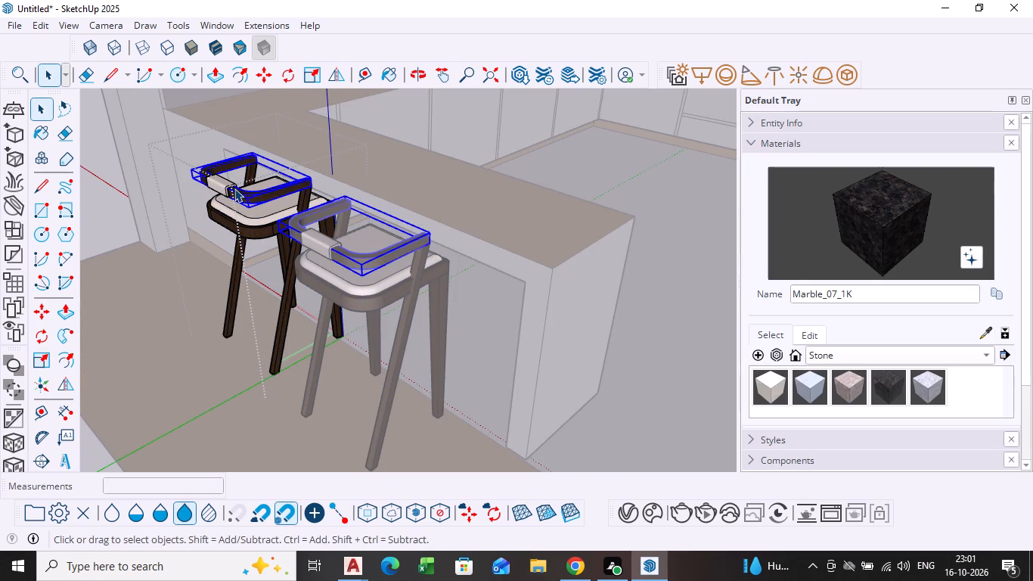
pyautogui.click(43, 353)
pyautogui.scroll(1, 268, 178)
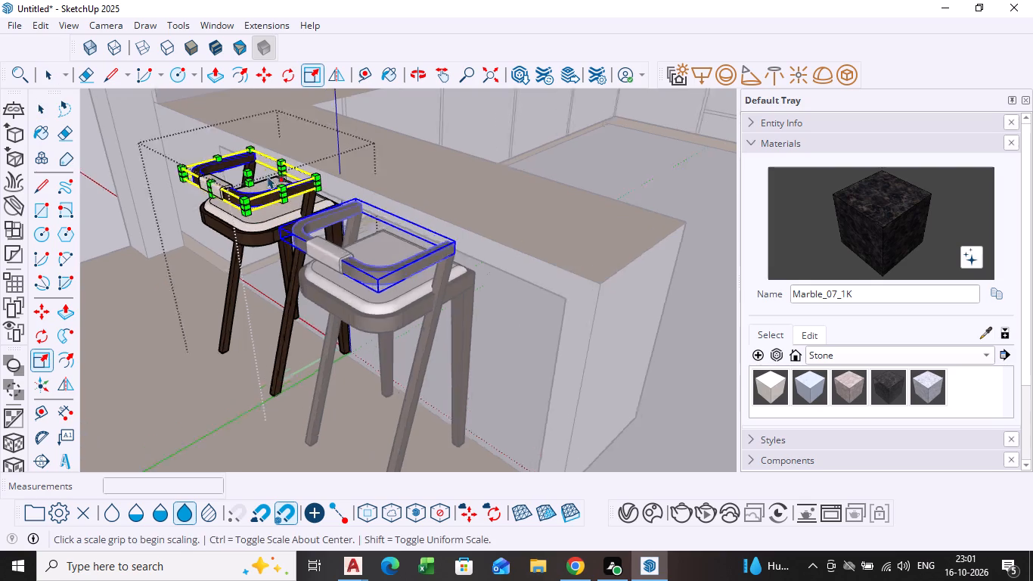
pyautogui.scroll(4, 268, 176)
pyautogui.click(244, 176)
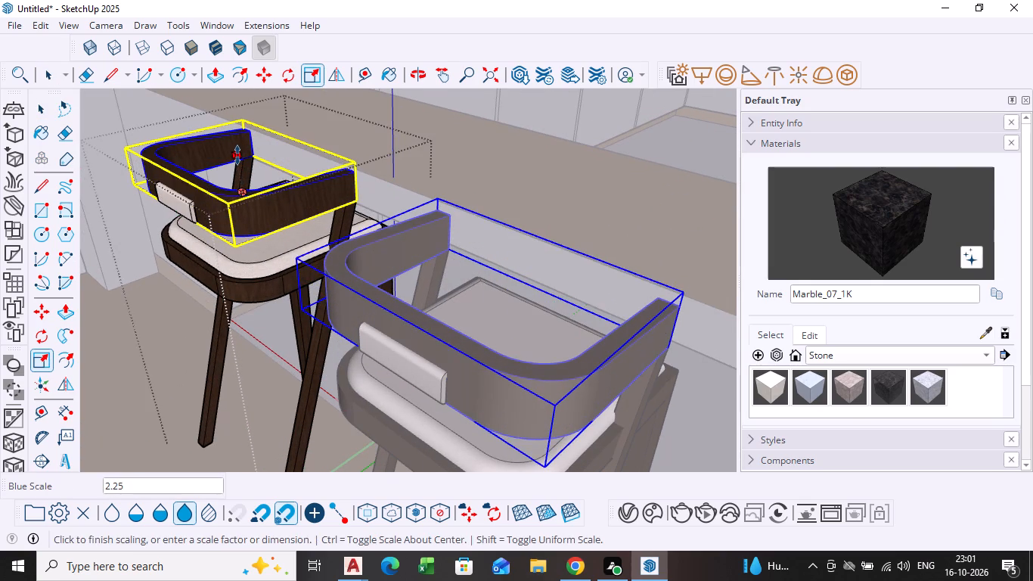
pyautogui.click(237, 153)
pyautogui.press('space')
pyautogui.scroll(-2, 216, 242)
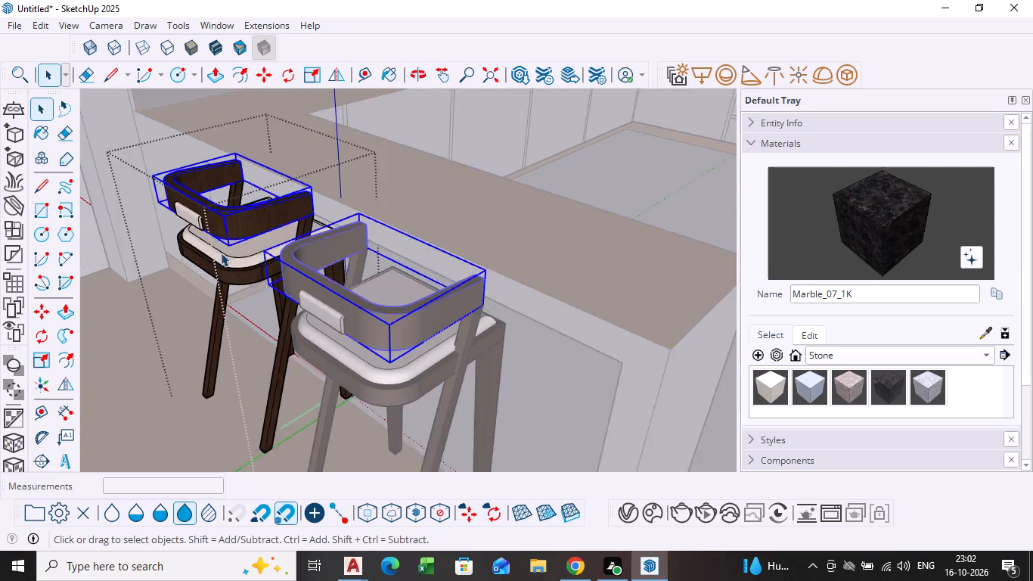
pyautogui.scroll(-5, 221, 253)
pyautogui.moveTo(238, 258); pyautogui.dragTo(289, 248, button='middle')
pyautogui.click(571, 173)
pyautogui.moveTo(414, 293); pyautogui.dragTo(401, 296, button='middle')
pyautogui.scroll(-1, 402, 295)
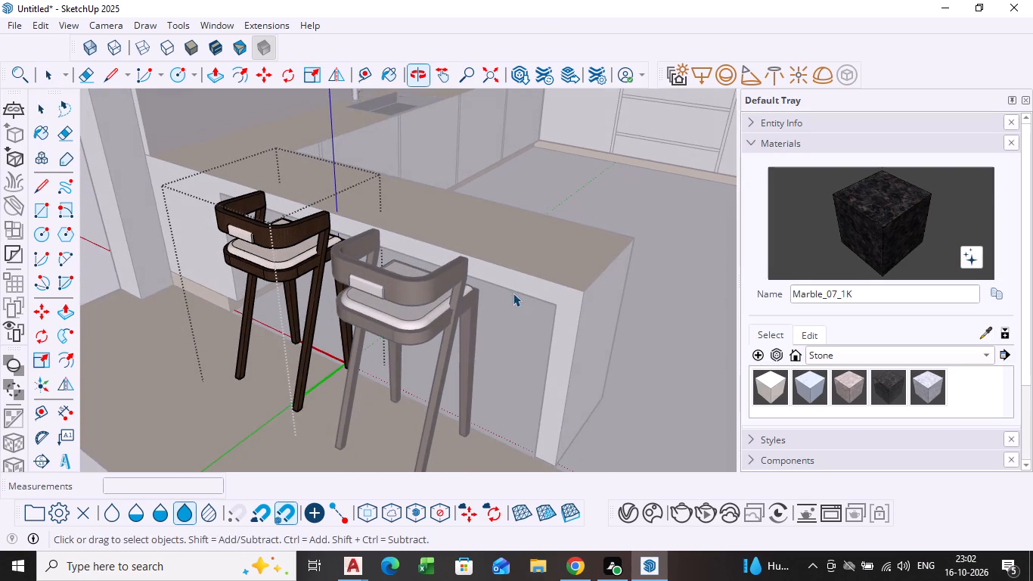
pyautogui.press('space')
pyautogui.click(664, 317)
# Examine the two high chairs at the breakfast counter and the overall kitchen layout from several angles.
pyautogui.scroll(-3, 453, 331)
pyautogui.moveTo(452, 331); pyautogui.dragTo(335, 325, button='middle')
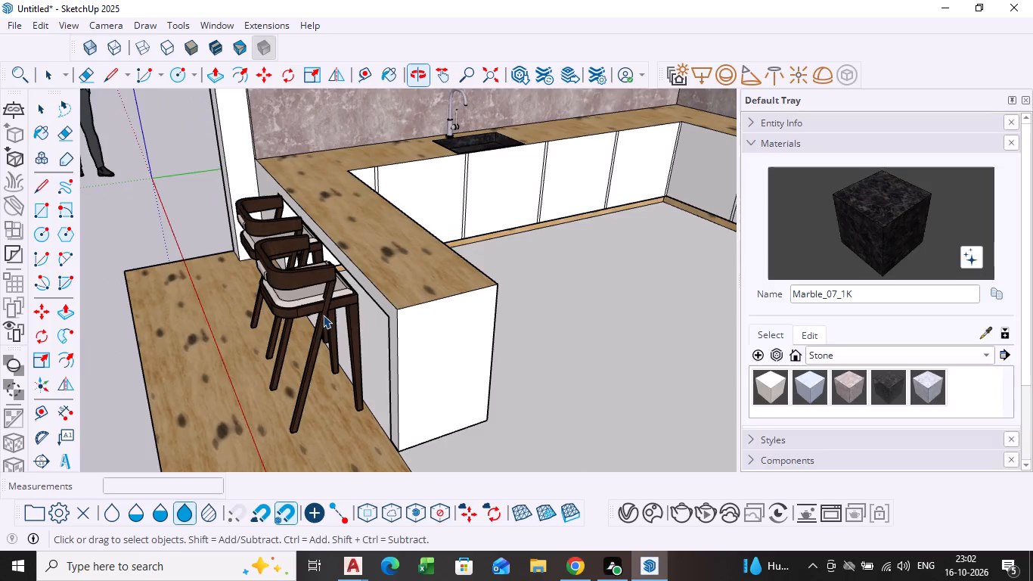
pyautogui.scroll(7, 323, 315)
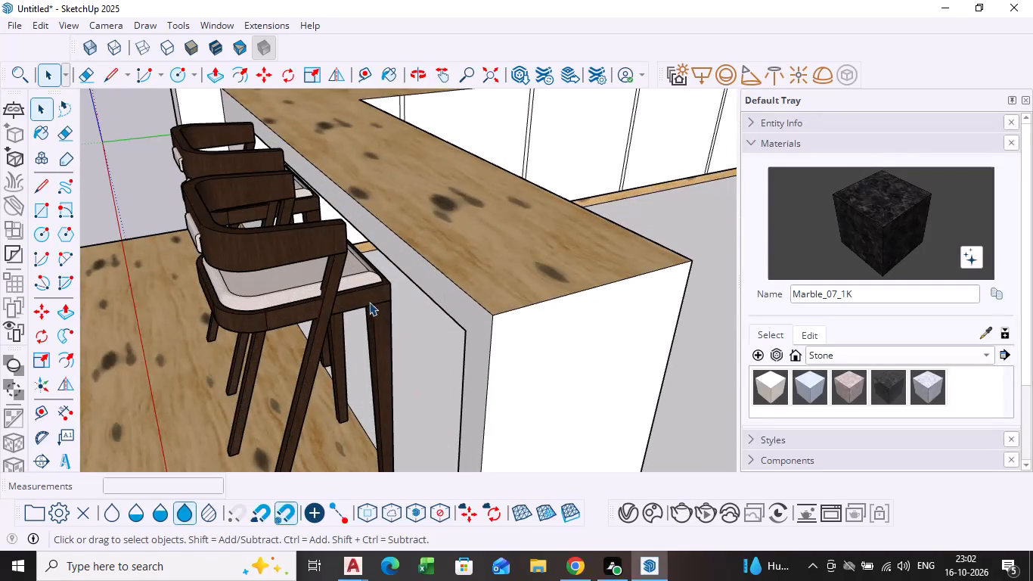
pyautogui.scroll(-6, 372, 303)
pyautogui.moveTo(391, 315); pyautogui.dragTo(578, 302, button='middle')
pyautogui.scroll(-4, 573, 334)
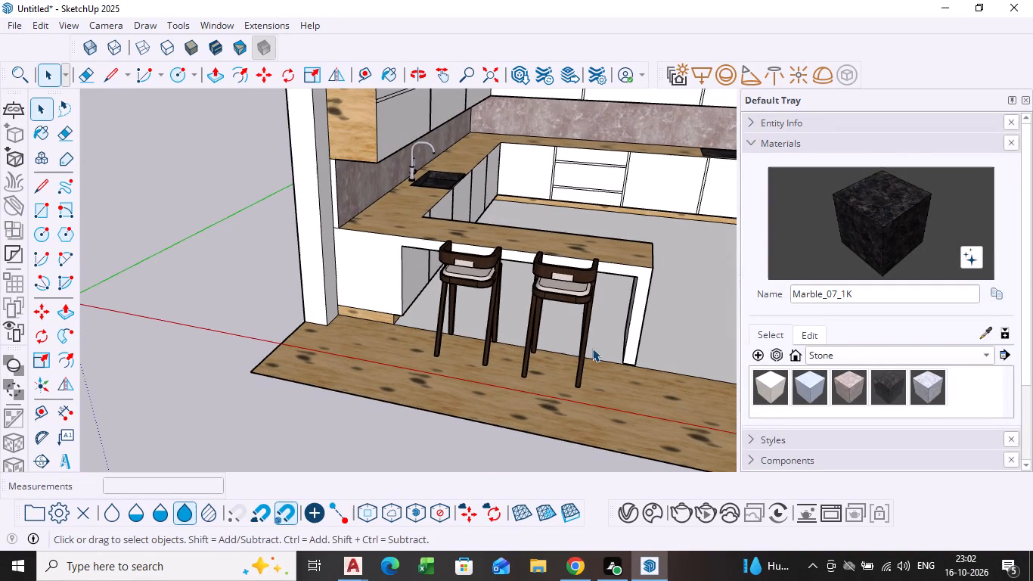
pyautogui.moveTo(636, 335); pyautogui.dragTo(428, 328, button='middle')
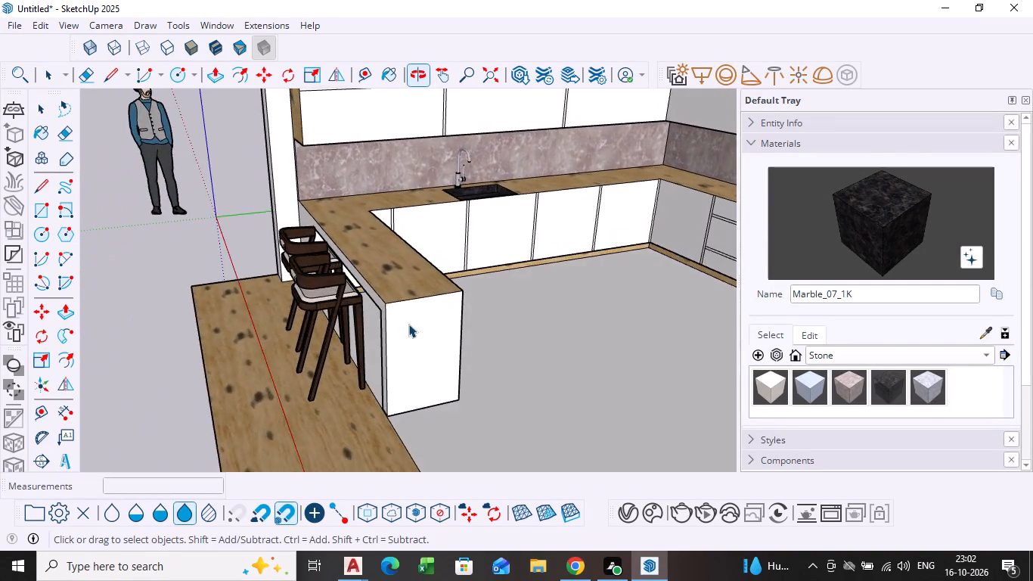
pyautogui.scroll(-4, 462, 304)
pyautogui.scroll(-1, 567, 334)
pyautogui.moveTo(565, 335); pyautogui.dragTo(475, 334, button='middle')
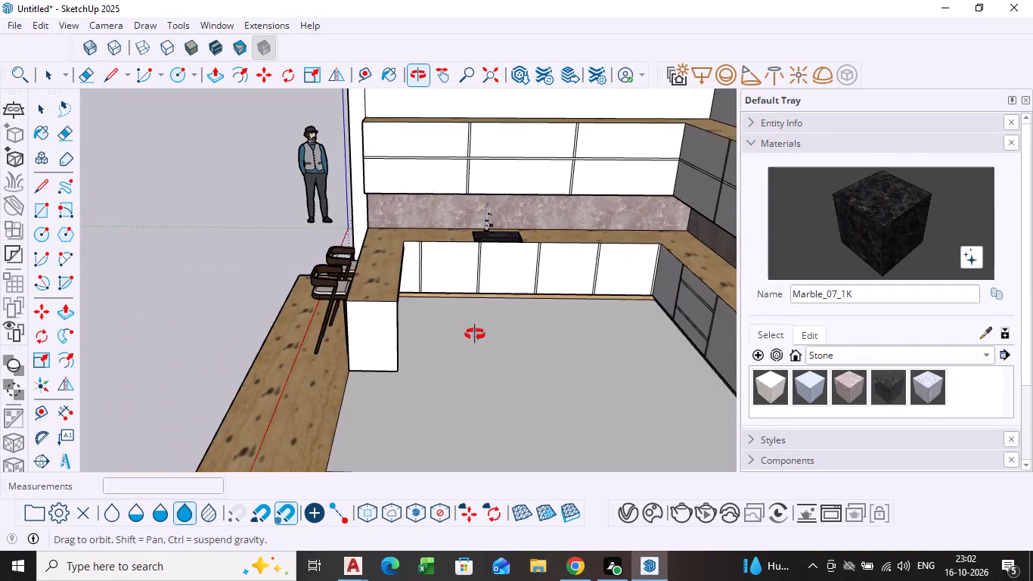
pyautogui.moveTo(475, 334); pyautogui.dragTo(485, 336, button='middle')
pyautogui.scroll(2, 492, 316)
pyautogui.scroll(-2, 479, 313)
pyautogui.keyDown('shift'); pyautogui.moveTo(463, 309); pyautogui.dragTo(256, 273, button='middle'); pyautogui.keyUp('shift')
pyautogui.moveTo(252, 278); pyautogui.dragTo(280, 302, button='middle')
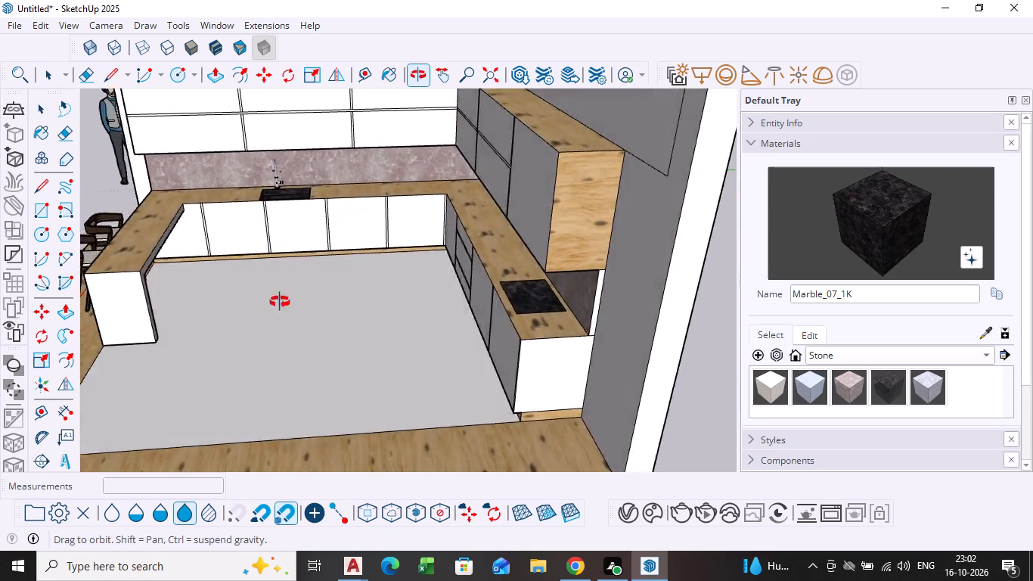
pyautogui.moveTo(280, 302); pyautogui.dragTo(458, 337, button='middle')
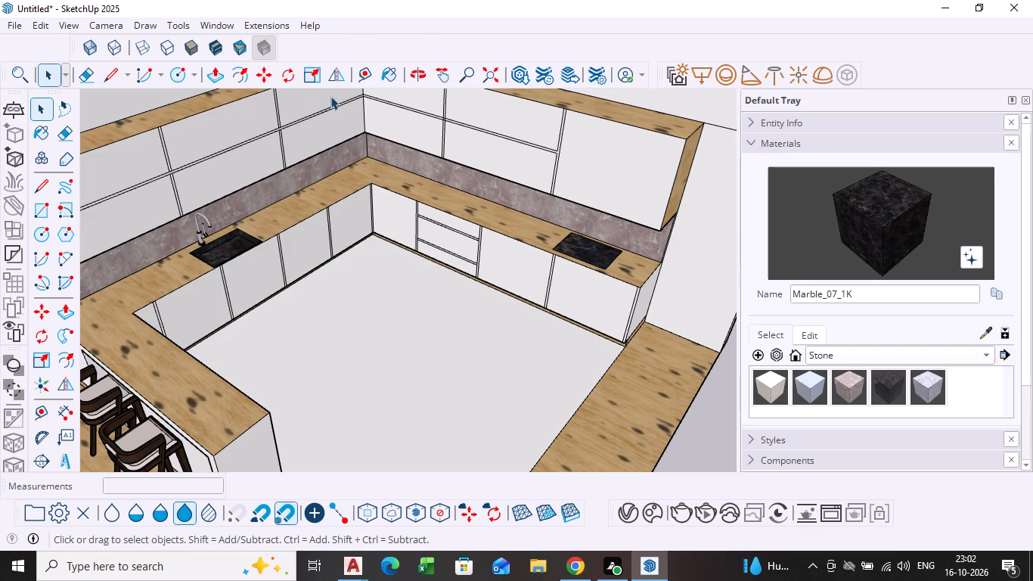
# Open 3D Warehouse and replace the previous query with a model search for "FLOWER VASE".
pyautogui.click(216, 31)
pyautogui.click(276, 139)
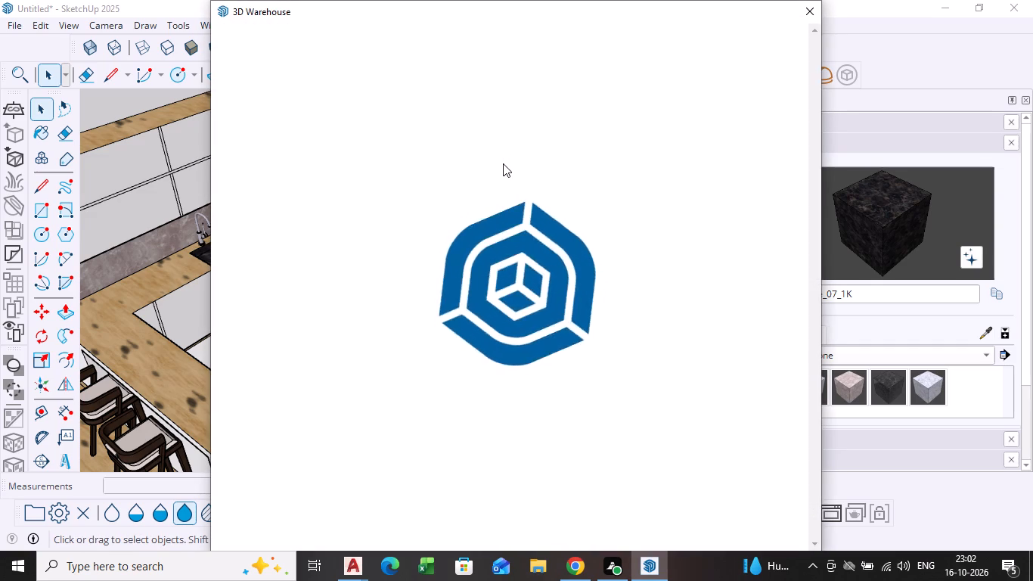
pyautogui.click(529, 54)
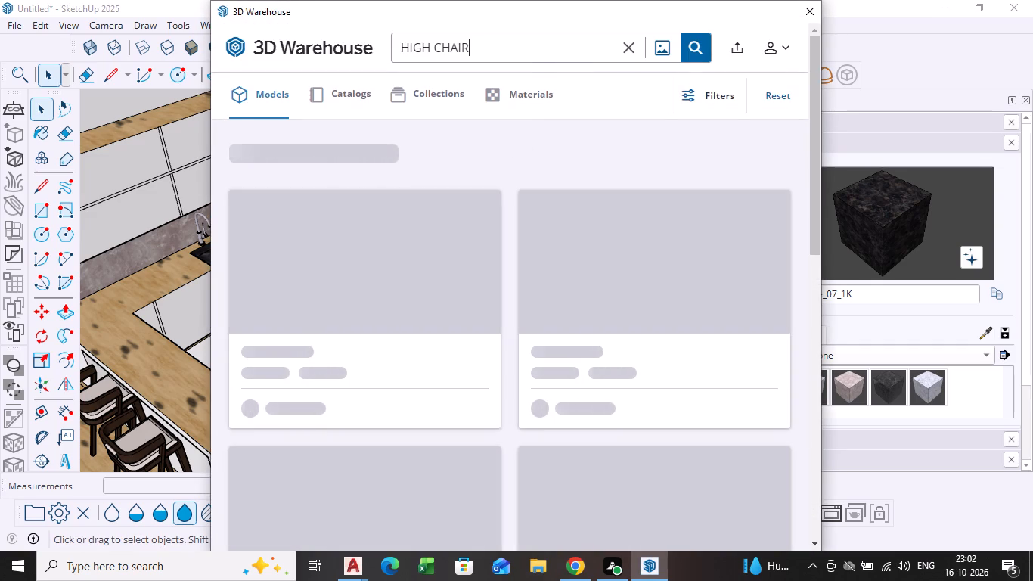
pyautogui.press('BackSpace')
pyautogui.press('BackSpace')
pyautogui.press('BackSpace')
pyautogui.press('BackSpace')
pyautogui.press('BackSpace')
pyautogui.press('BackSpace')
pyautogui.press('BackSpace')
pyautogui.press('BackSpace')
pyautogui.press('BackSpace')
pyautogui.press('BackSpace')
pyautogui.press('BackSpace')
pyautogui.press('BackSpace')
pyautogui.press('BackSpace')
pyautogui.press('BackSpace')
pyautogui.press('BackSpace')
pyautogui.press('BackSpace')
pyautogui.click(520, 61)
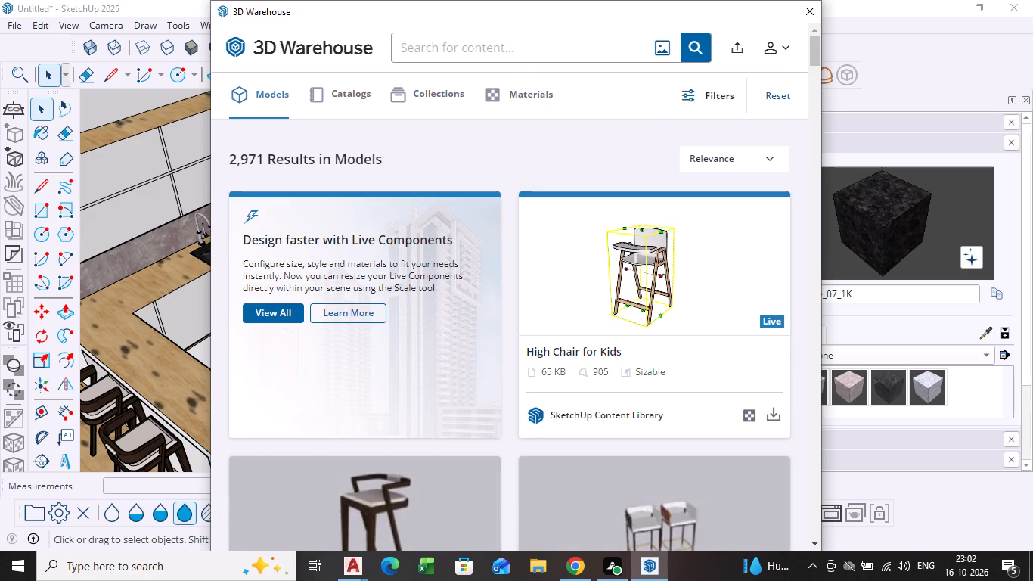
pyautogui.press('f')
pyautogui.press('l')
pyautogui.press('o')
pyautogui.press('w')
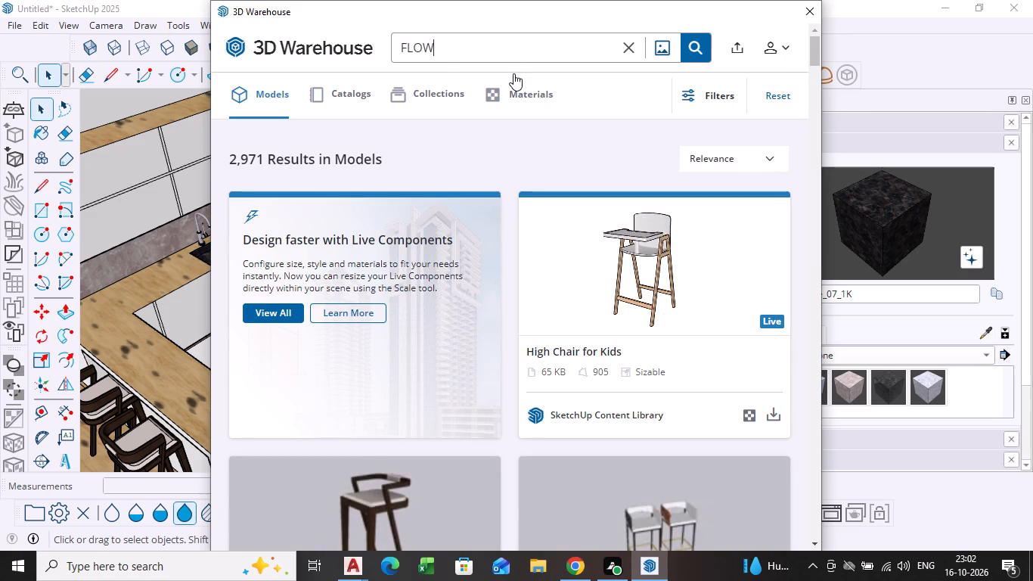
pyautogui.write('ER')
pyautogui.press('space')
pyautogui.press('v')
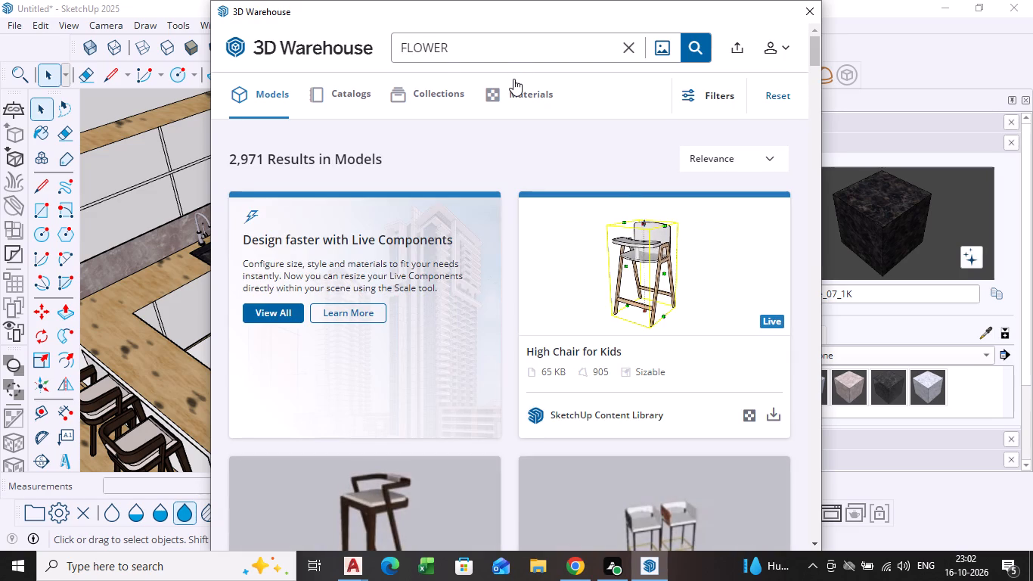
pyautogui.write('ASE')
pyautogui.press('Return')
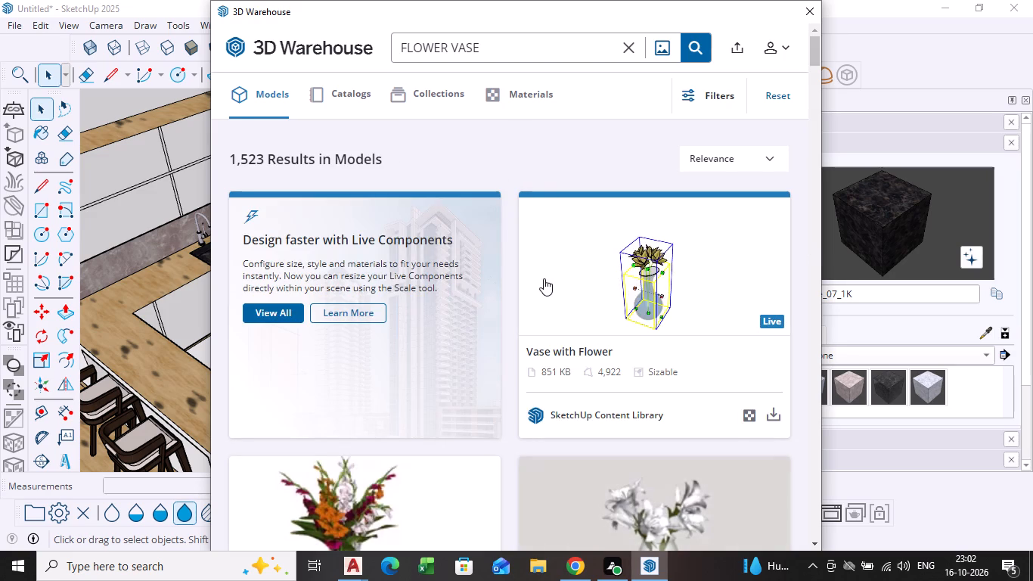
# Browse the "FLOWER VASE" model results for a plant or vase suited to the kitchen worktop.
pyautogui.scroll(-6, 544, 279)
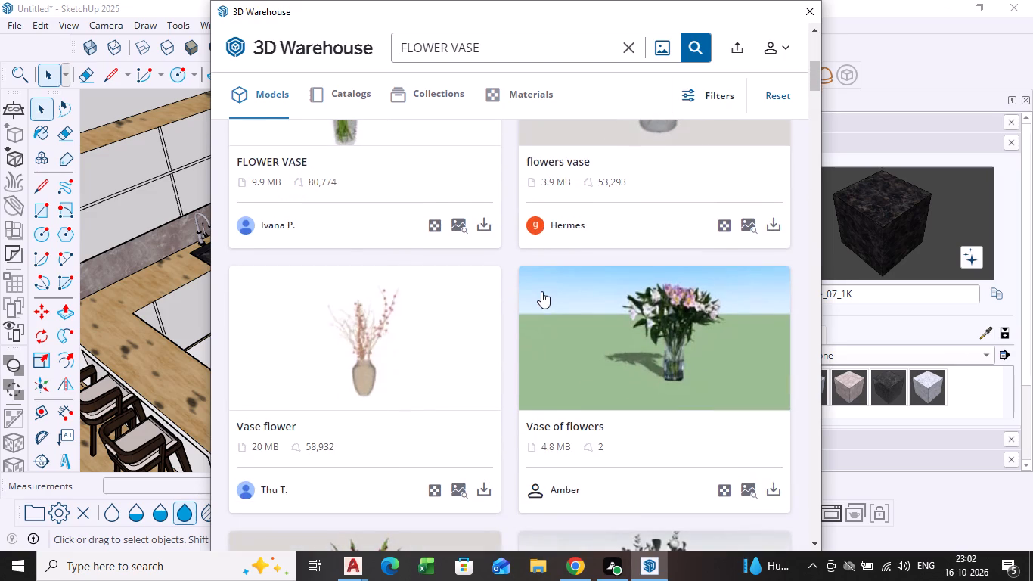
pyautogui.scroll(-2, 561, 300)
pyautogui.scroll(-3, 647, 307)
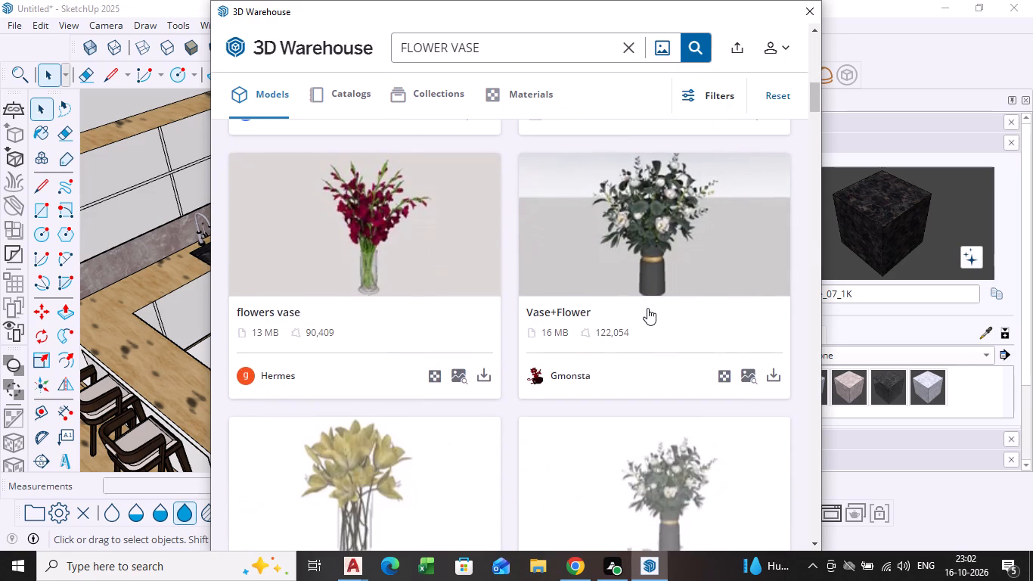
pyautogui.scroll(-4, 554, 322)
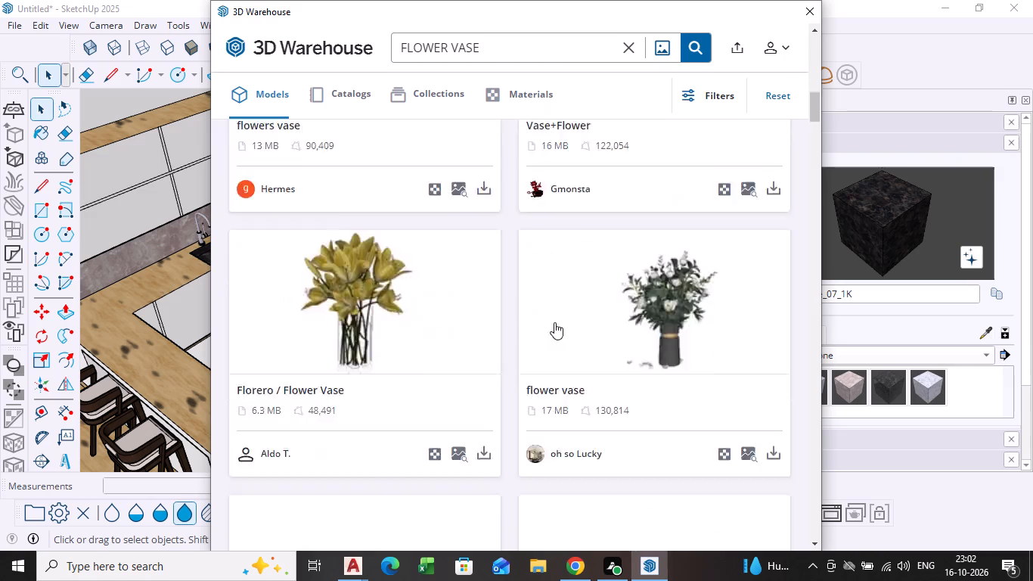
pyautogui.scroll(-3, 582, 310)
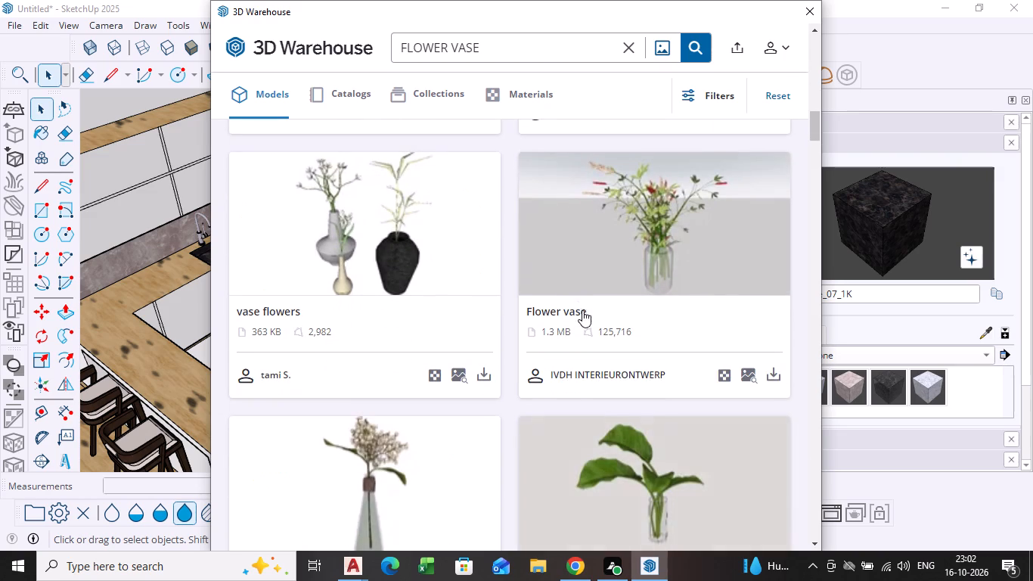
pyautogui.scroll(-3, 637, 353)
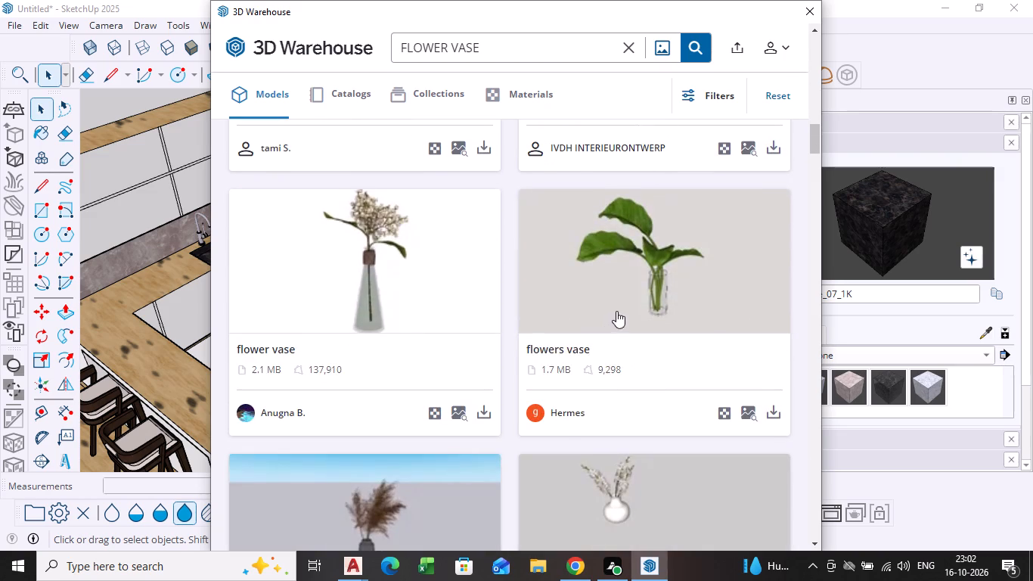
pyautogui.scroll(-6, 616, 311)
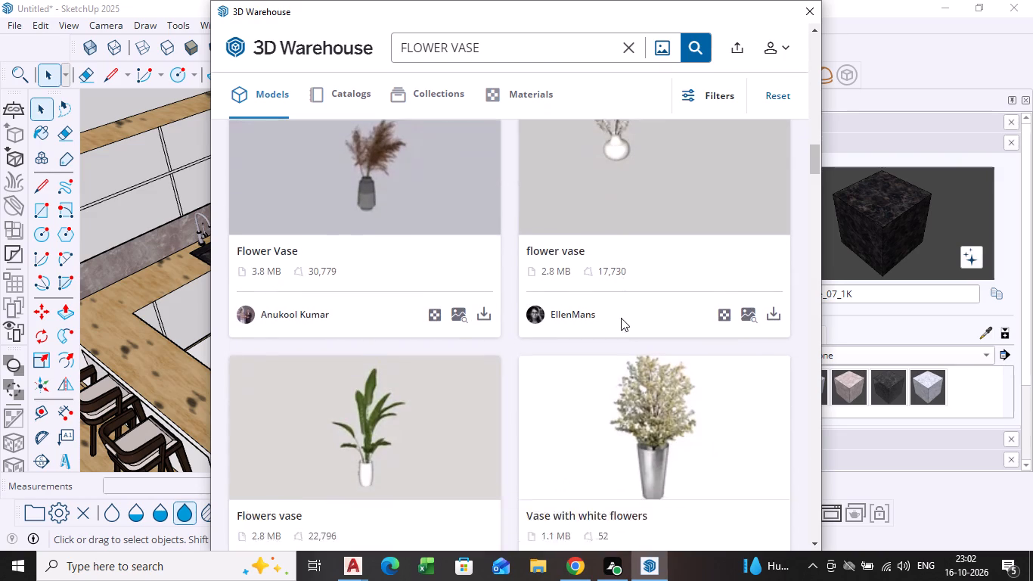
pyautogui.scroll(-5, 621, 318)
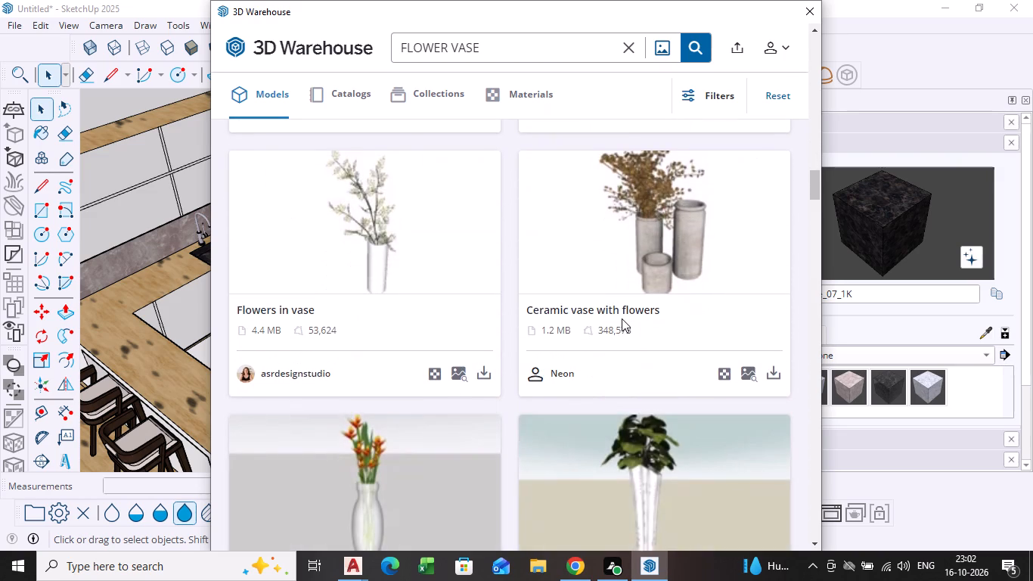
pyautogui.scroll(3, 641, 320)
pyautogui.scroll(-1, 653, 326)
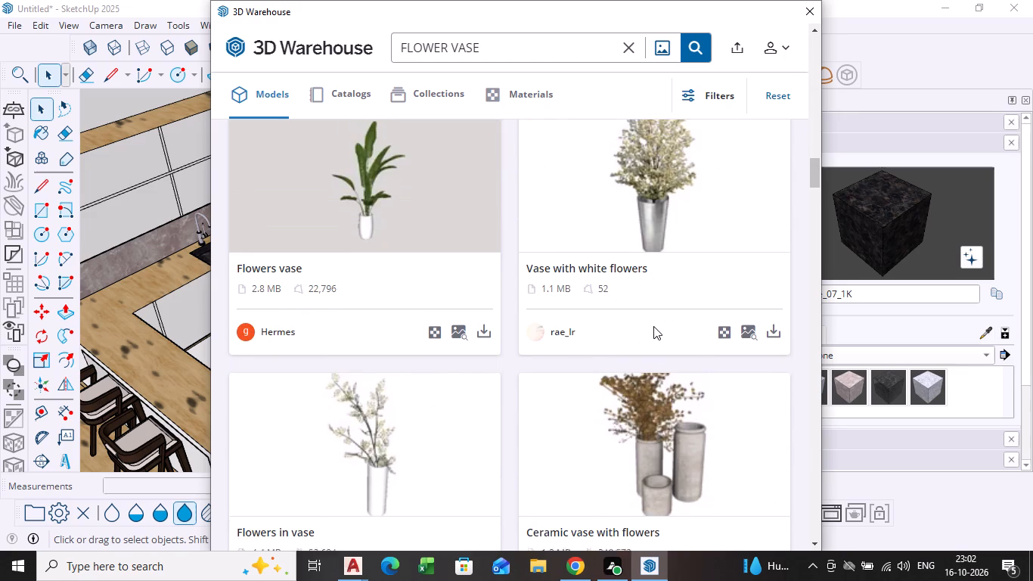
pyautogui.scroll(-5, 653, 326)
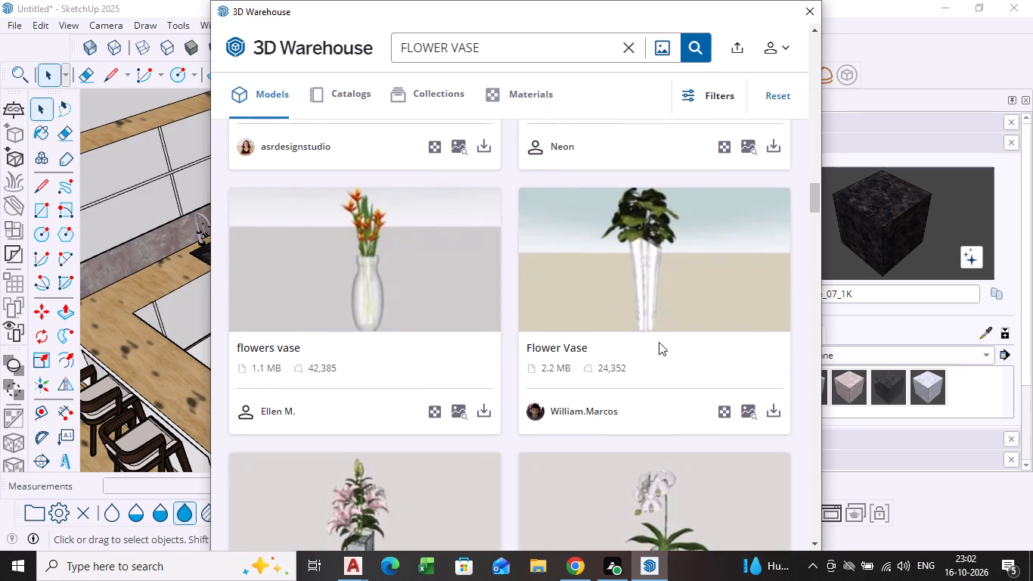
pyautogui.scroll(-3, 439, 353)
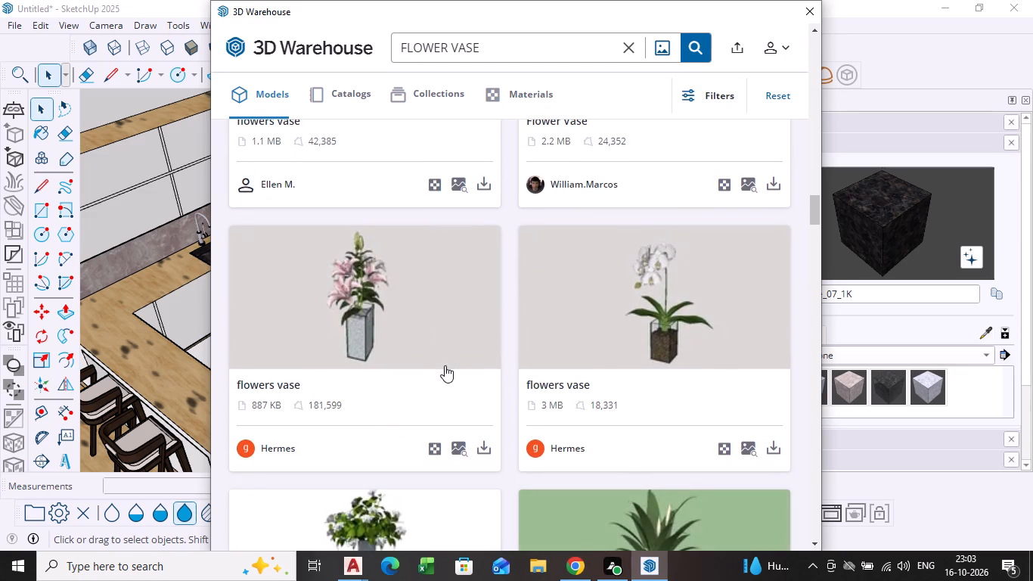
pyautogui.scroll(-4, 443, 382)
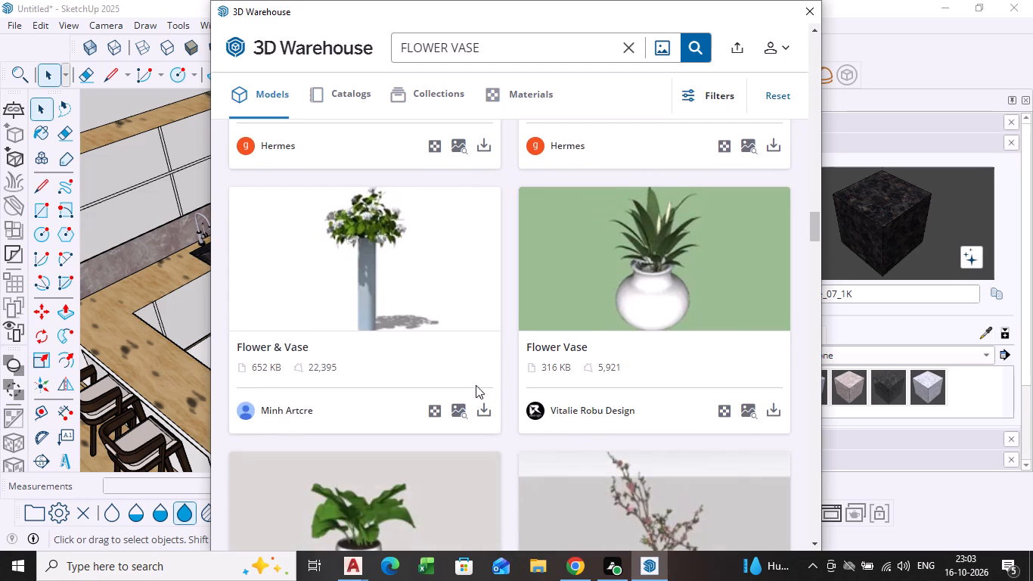
pyautogui.scroll(-2, 748, 443)
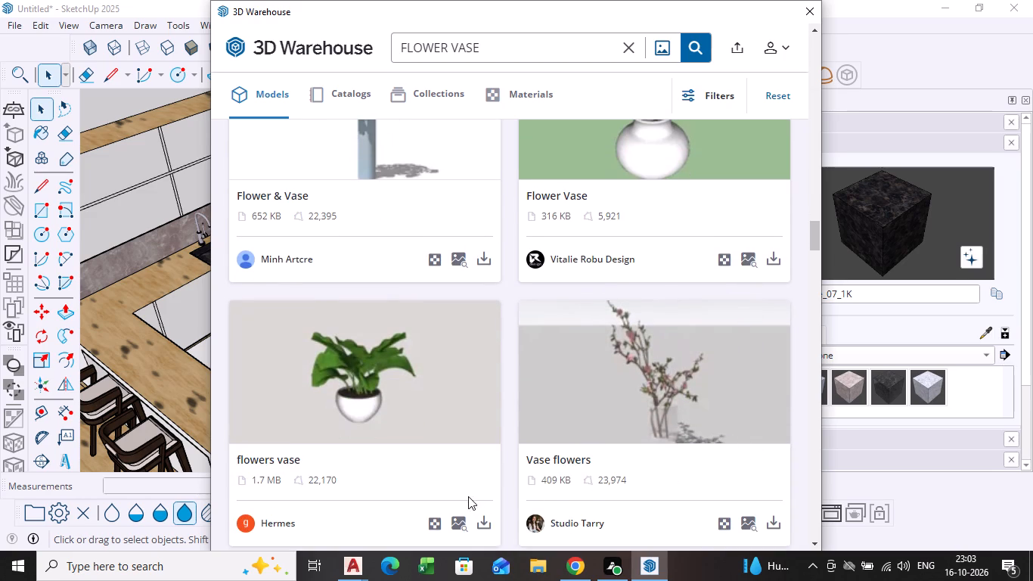
# Load the 1.7 MB "flowers vase" model, a leafy plant in a white pot, directly into the kitchen model and place it.
pyautogui.click(481, 513)
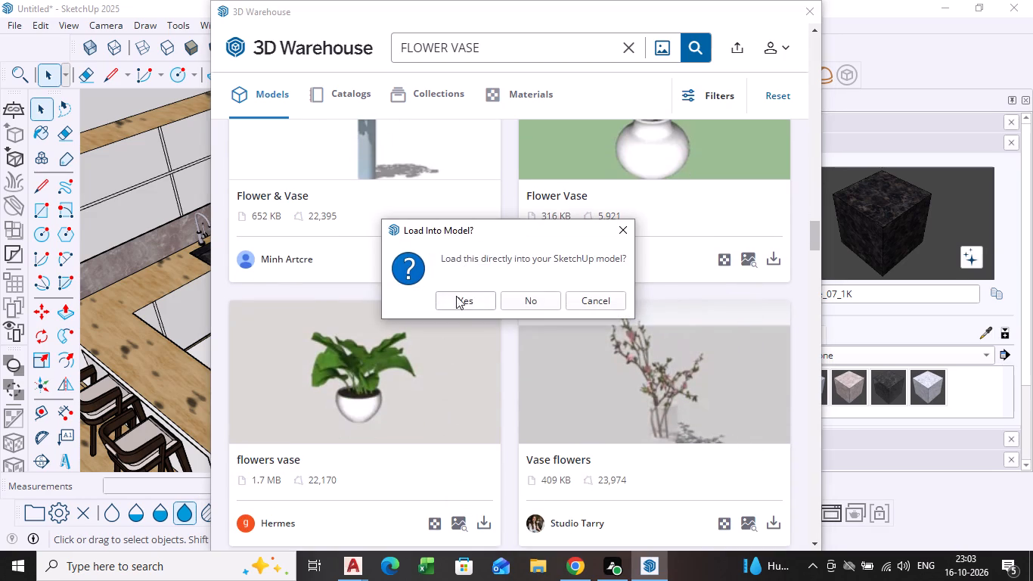
pyautogui.click(456, 296)
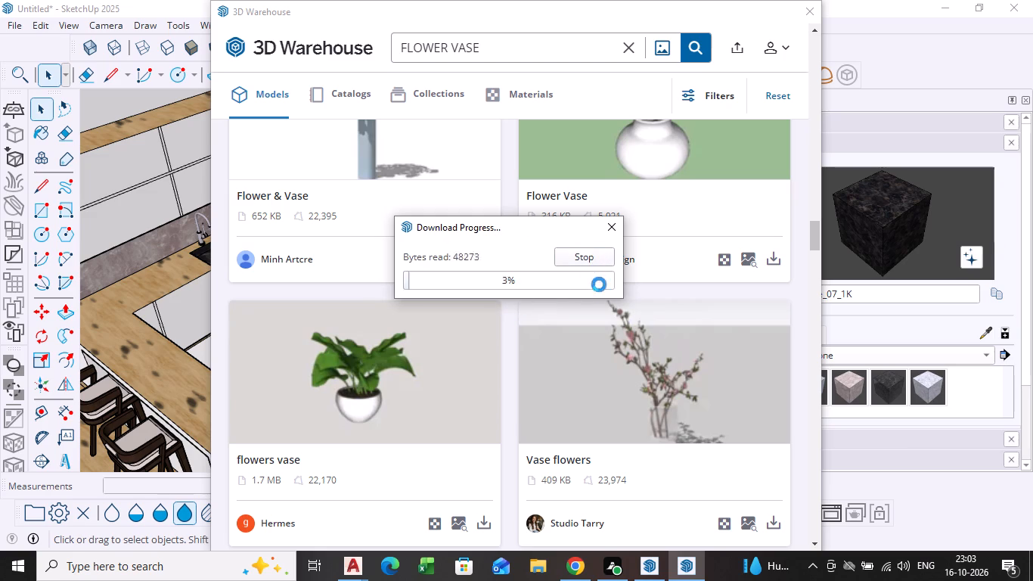
pyautogui.moveTo(616, 278); pyautogui.dragTo(559, 304, button='middle')
pyautogui.scroll(-1, 615, 278)
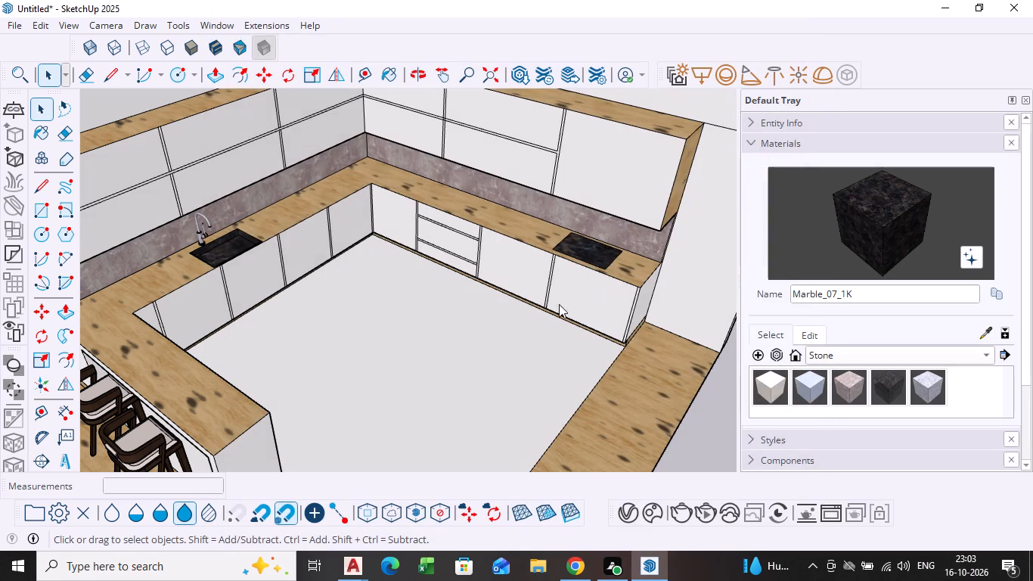
pyautogui.moveTo(559, 304); pyautogui.dragTo(511, 322, button='middle')
pyautogui.scroll(6, 627, 334)
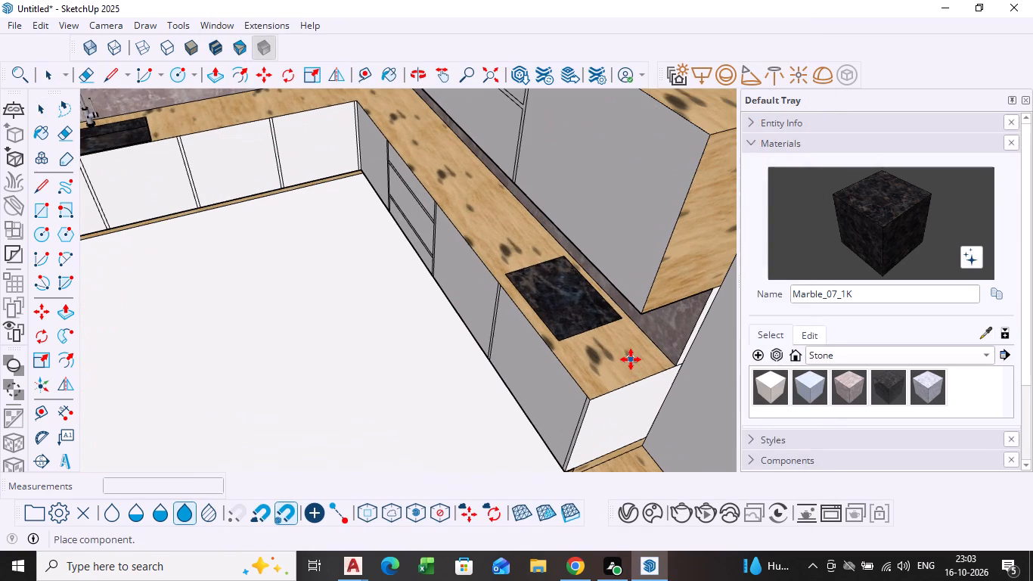
pyautogui.scroll(-3, 365, 353)
pyautogui.moveTo(366, 352); pyautogui.dragTo(451, 263, button='middle')
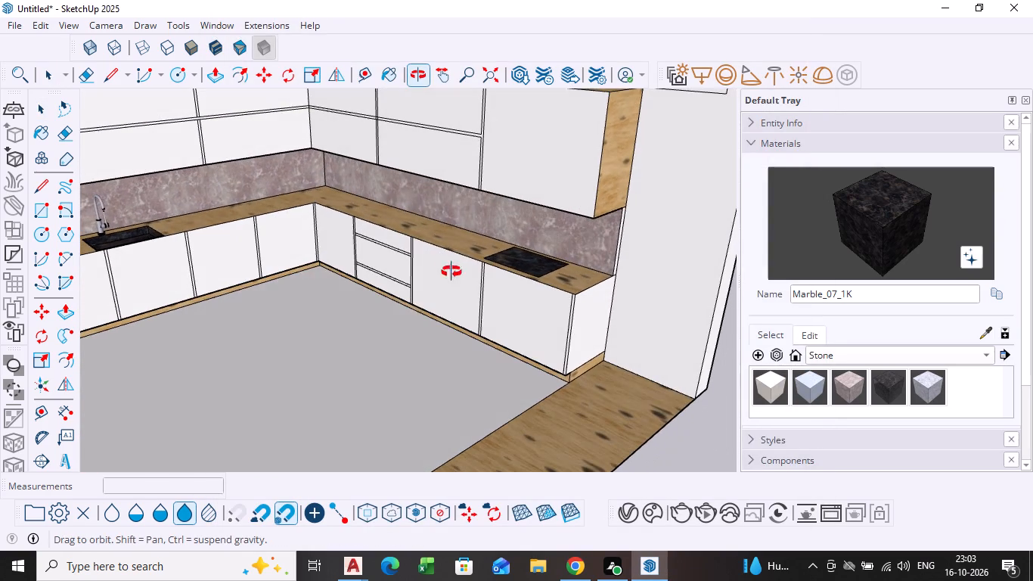
pyautogui.click(418, 300)
# Move the potted plant about 14' 3 5/8" onto the worktop end beside the hob.
pyautogui.scroll(-2, 409, 336)
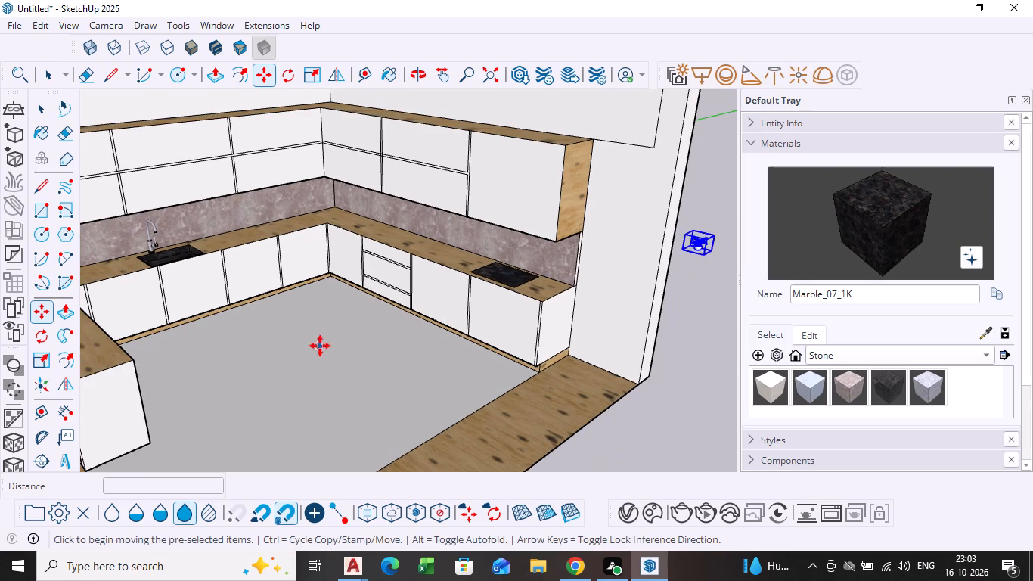
pyautogui.click(691, 245)
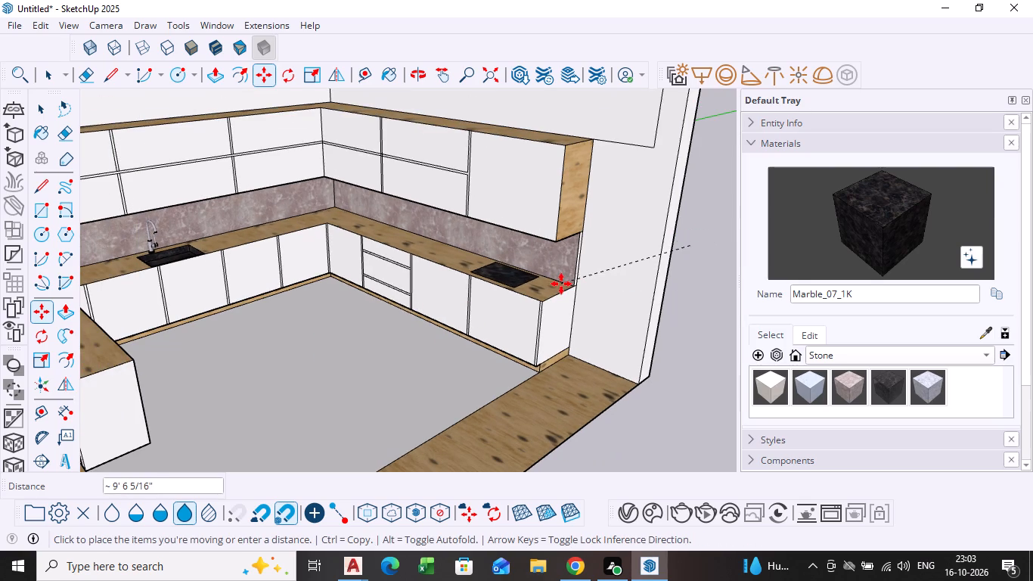
pyautogui.scroll(9, 561, 284)
pyautogui.click(540, 278)
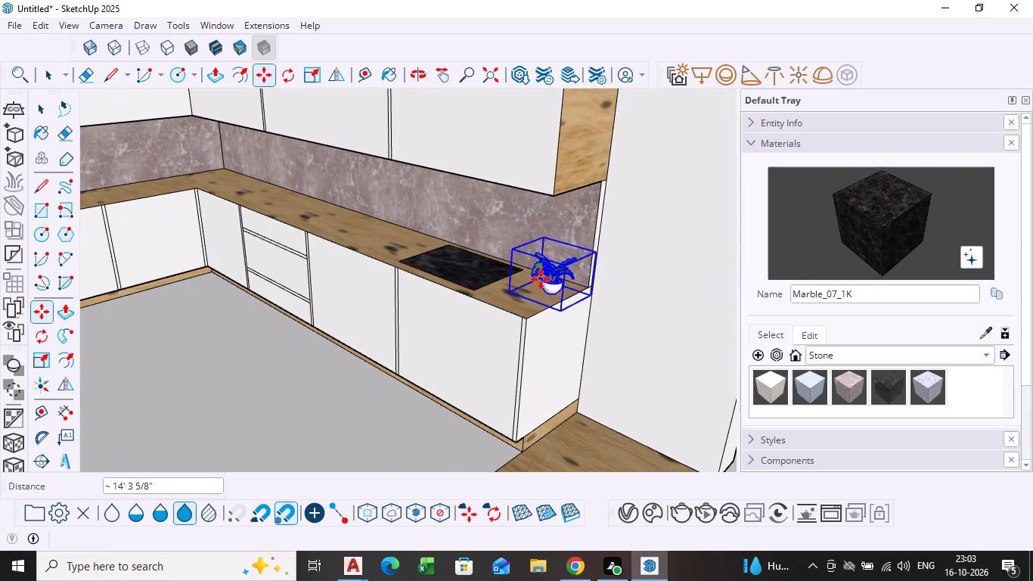
# Scale the potted plant's height from its top by about 1.31.
pyautogui.scroll(9, 541, 281)
pyautogui.moveTo(562, 301); pyautogui.dragTo(524, 340, button='middle')
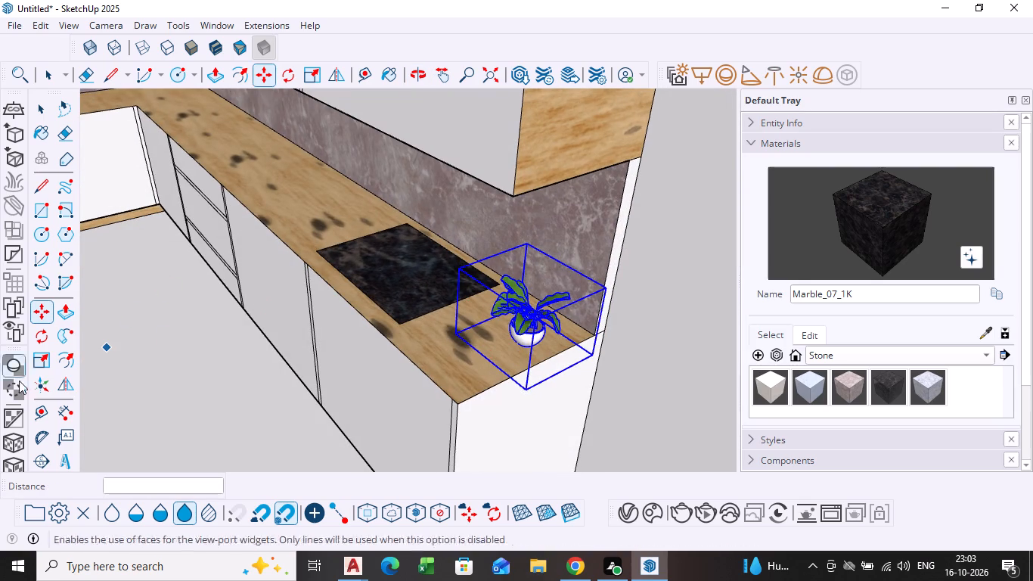
pyautogui.click(40, 358)
pyautogui.scroll(4, 459, 326)
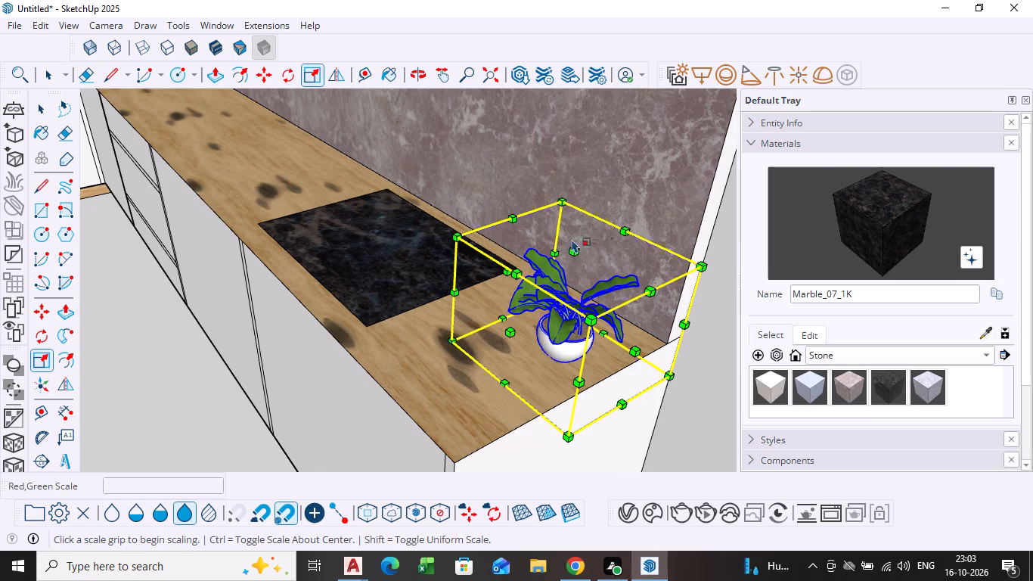
pyautogui.click(568, 250)
pyautogui.click(568, 212)
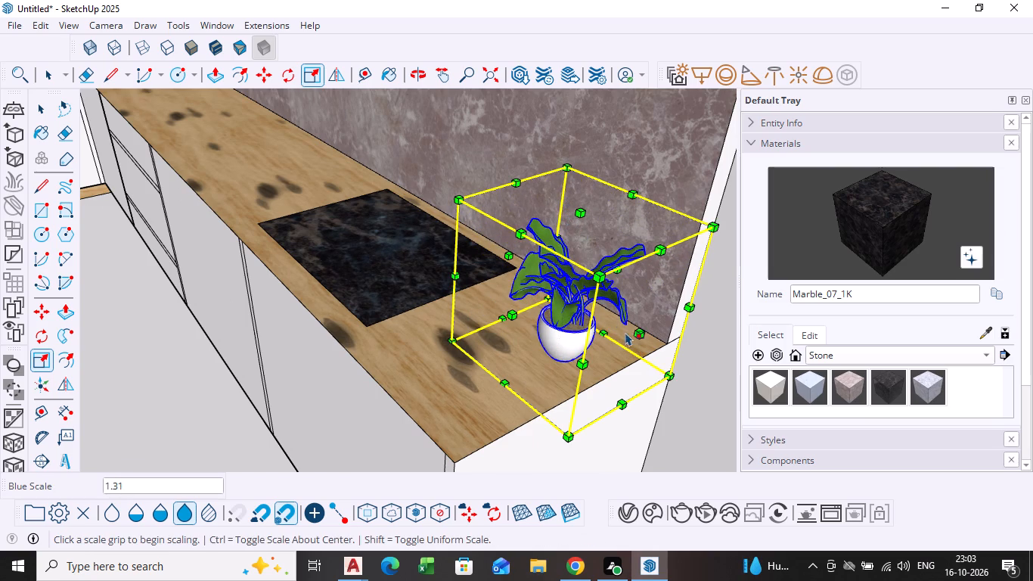
# Scale the potted plant along the red axis by about 1.20, then deselect it.
pyautogui.click(639, 331)
pyautogui.scroll(-2, 652, 369)
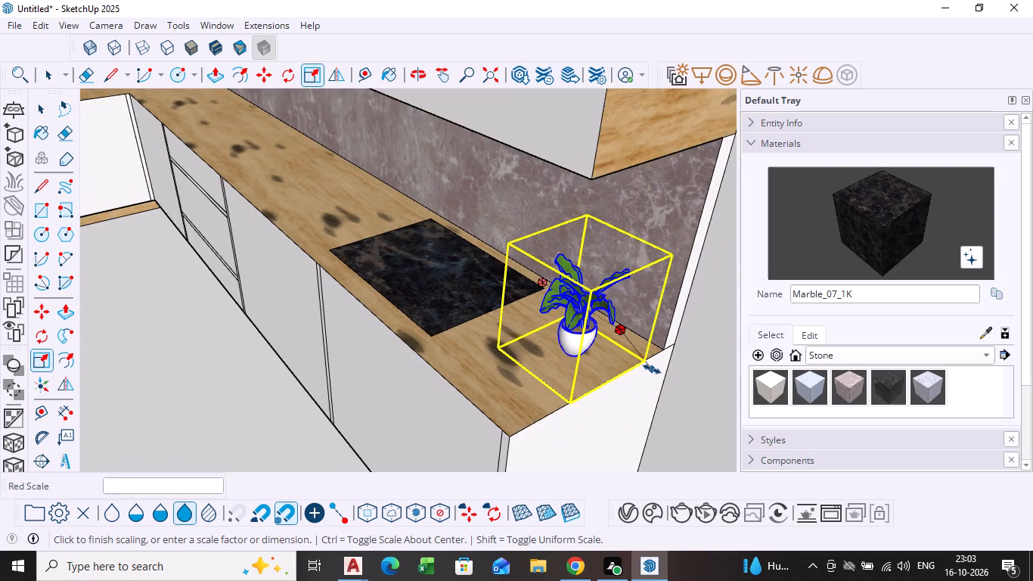
pyautogui.scroll(-2, 652, 369)
pyautogui.keyDown('shift'); pyautogui.moveTo(653, 368); pyautogui.dragTo(506, 292, button='middle'); pyautogui.keyUp('shift')
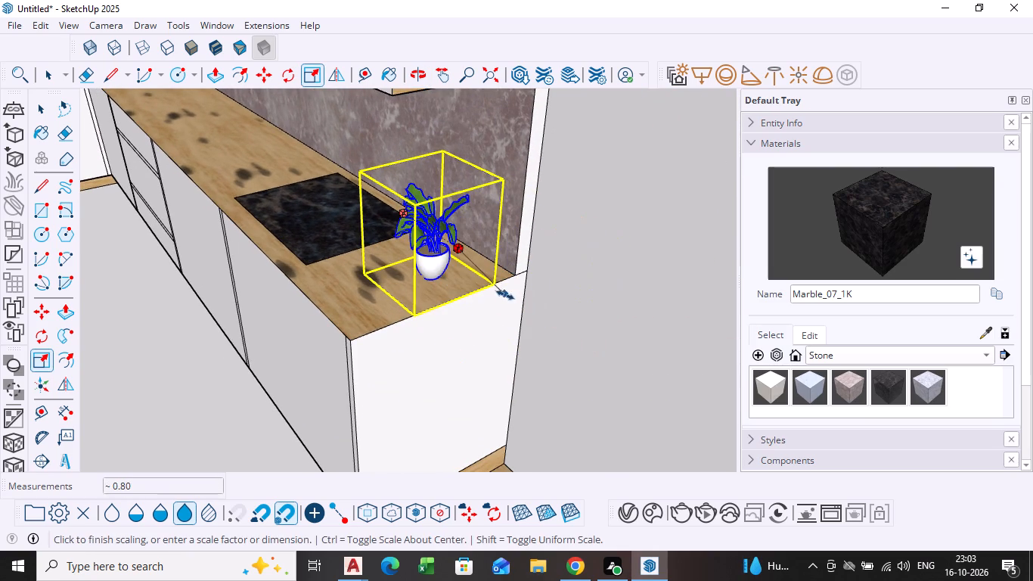
pyautogui.scroll(3, 476, 283)
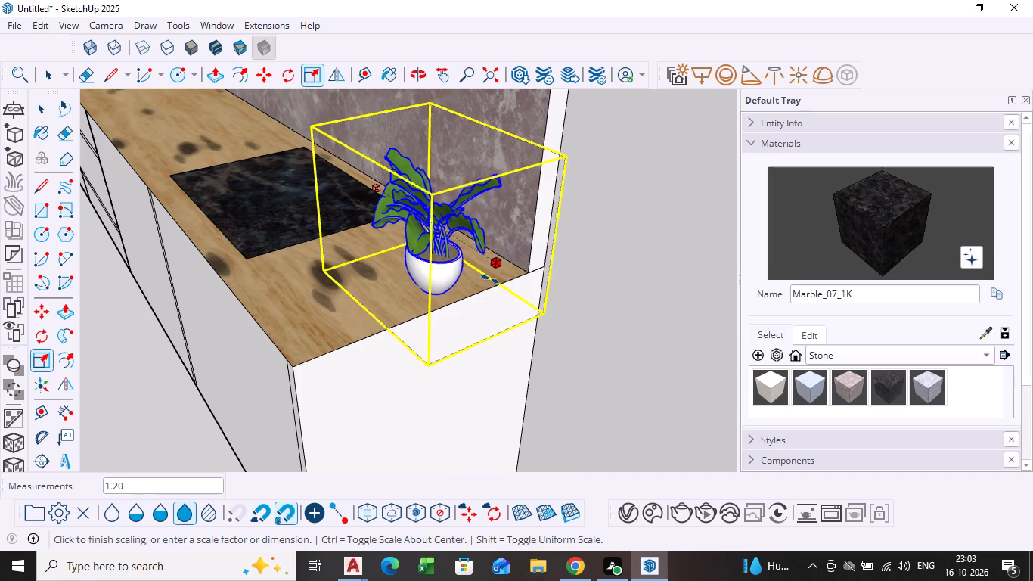
pyautogui.click(490, 279)
pyautogui.moveTo(380, 278); pyautogui.dragTo(641, 301, button='middle')
pyautogui.moveTo(459, 192); pyautogui.dragTo(452, 197)
pyautogui.click(409, 205)
pyautogui.press('space')
pyautogui.click(644, 302)
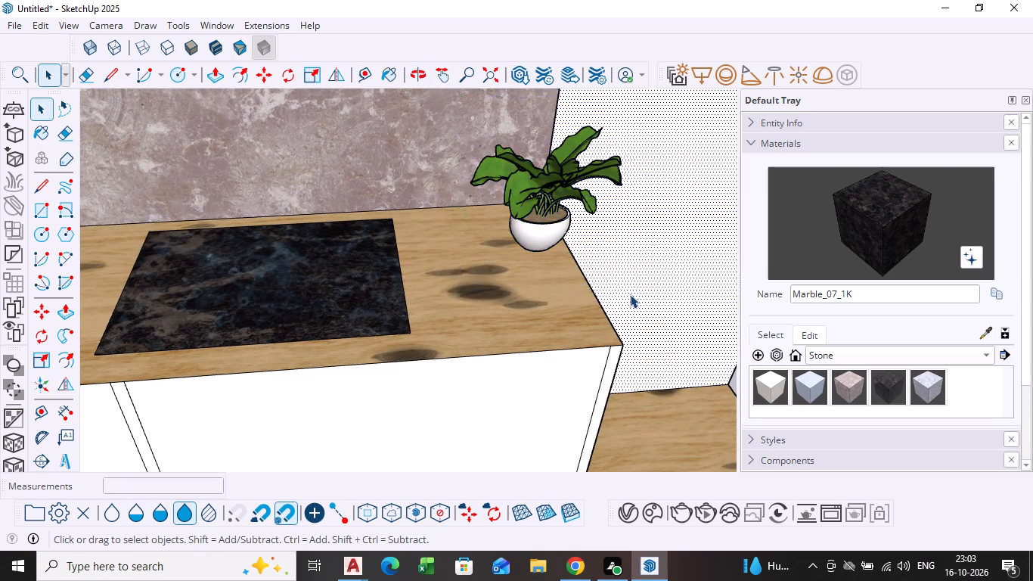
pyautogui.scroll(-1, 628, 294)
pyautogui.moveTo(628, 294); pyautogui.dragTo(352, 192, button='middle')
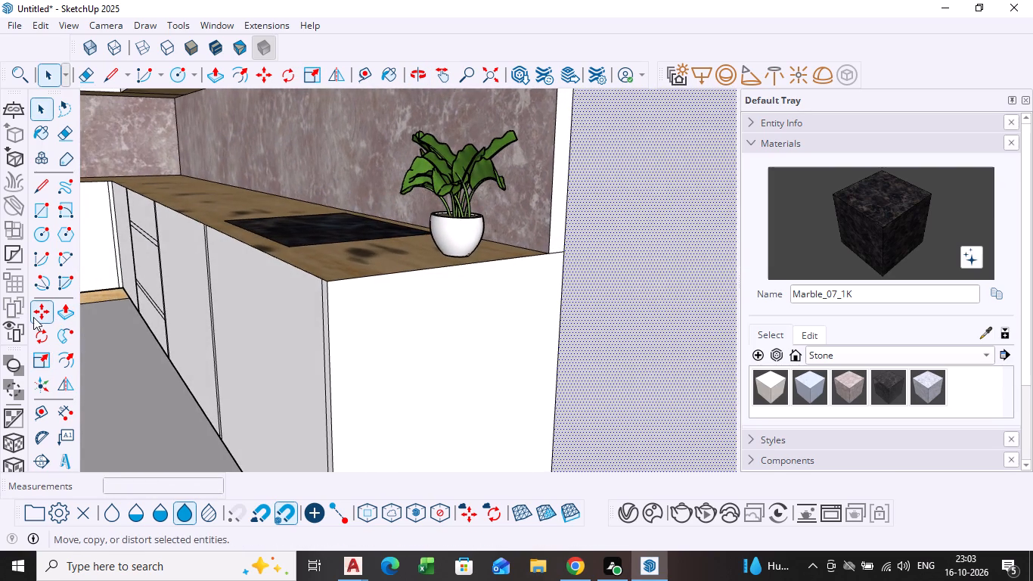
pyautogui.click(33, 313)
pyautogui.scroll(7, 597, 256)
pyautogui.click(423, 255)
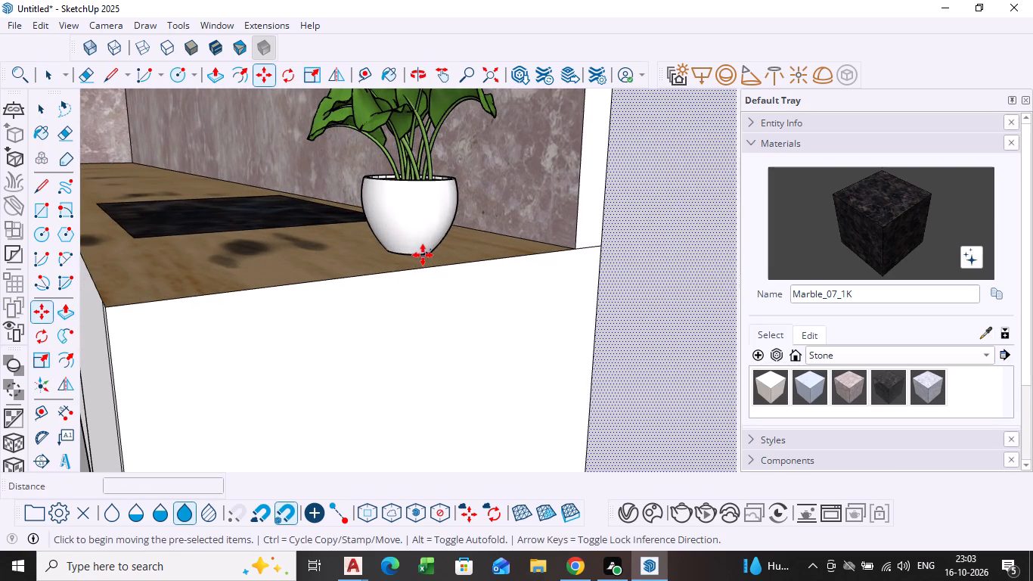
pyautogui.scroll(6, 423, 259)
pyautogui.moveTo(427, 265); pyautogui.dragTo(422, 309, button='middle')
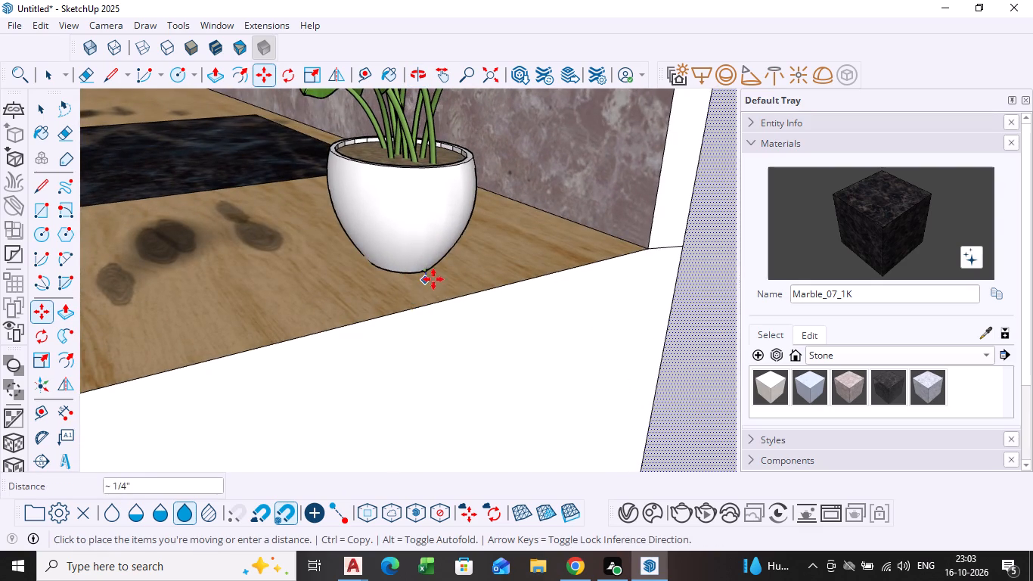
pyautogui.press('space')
# Select the potted plant and nudge it by about 1/4" from its pot base on the worktop, then deselect it.
pyautogui.click(415, 250)
pyautogui.press('m')
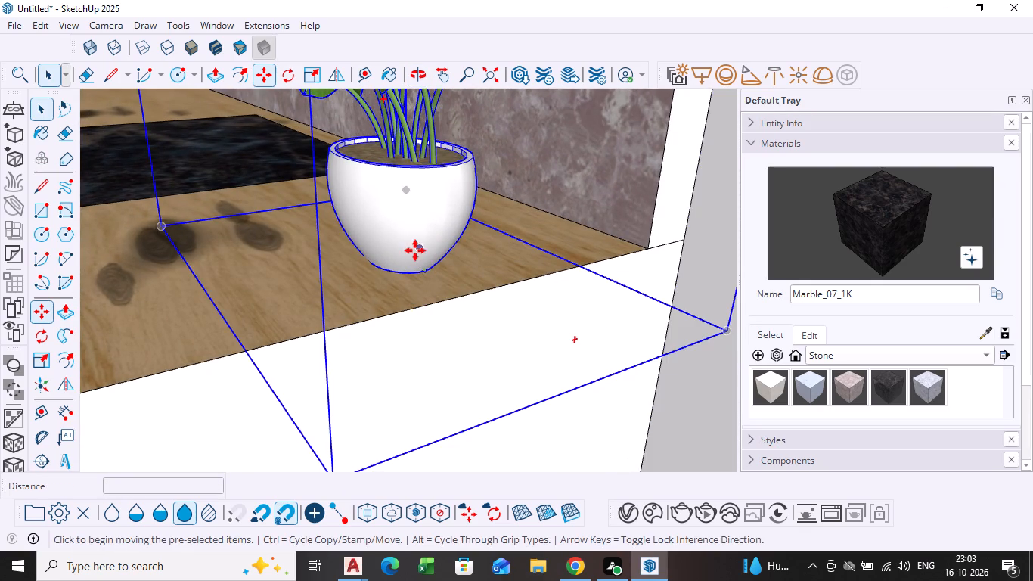
pyautogui.scroll(5, 415, 250)
pyautogui.click(427, 278)
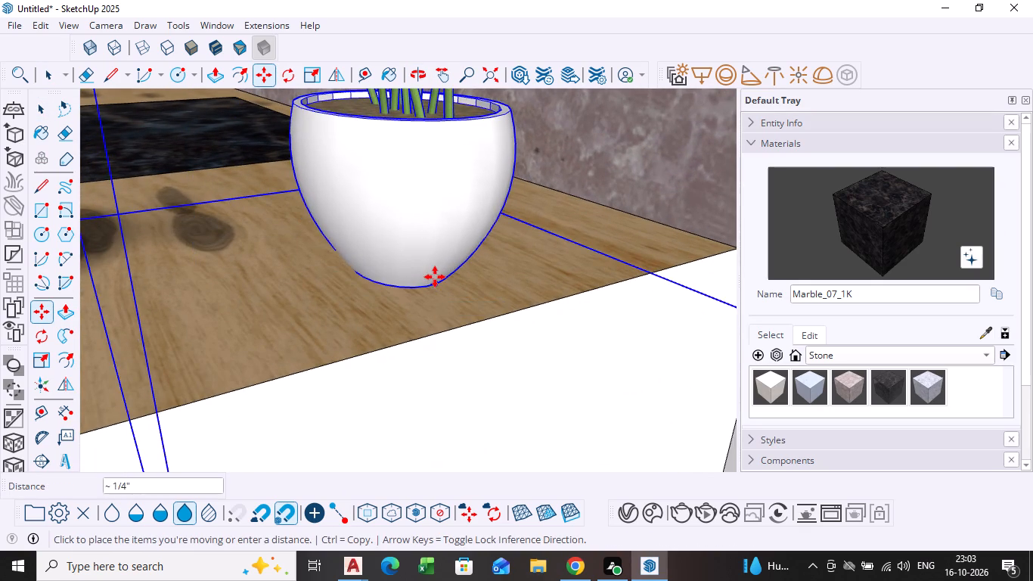
pyautogui.click(436, 281)
pyautogui.press('space')
pyautogui.scroll(-2, 370, 295)
pyautogui.moveTo(371, 294); pyautogui.dragTo(453, 277, button='middle')
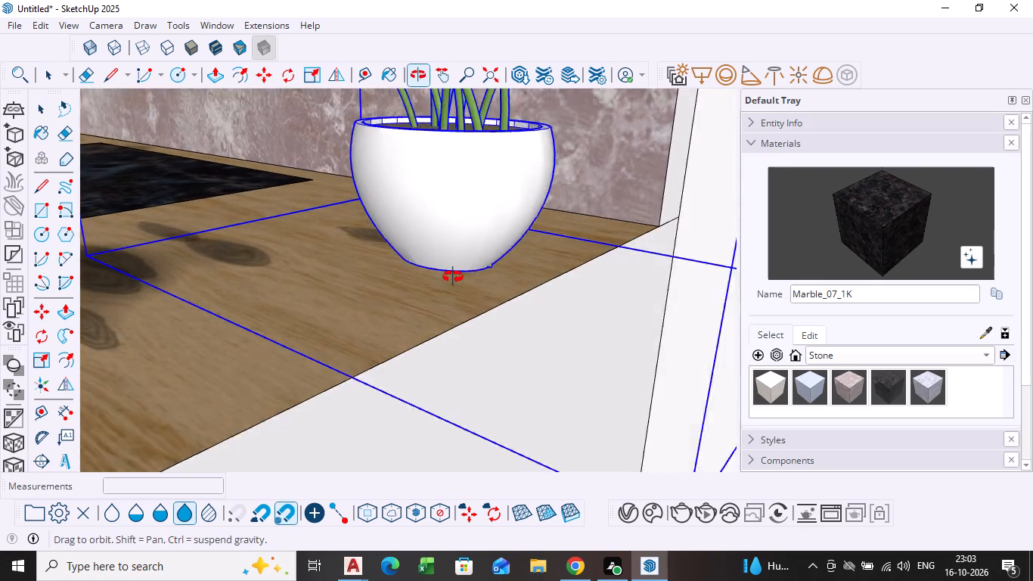
pyautogui.moveTo(453, 277); pyautogui.dragTo(472, 271, button='middle')
pyautogui.press('space')
pyautogui.scroll(-12, 473, 288)
pyautogui.click(678, 345)
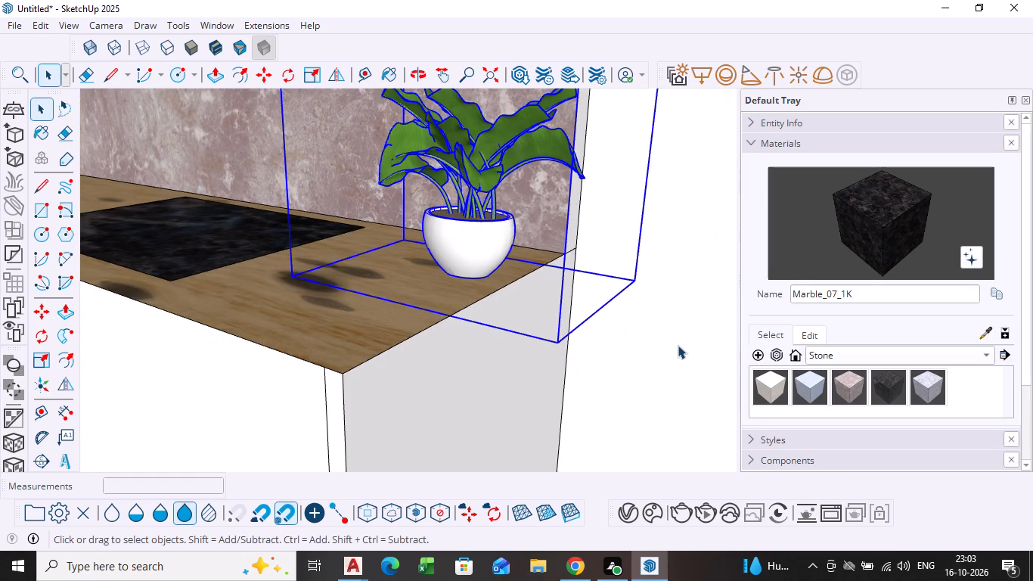
pyautogui.scroll(-5, 532, 312)
pyautogui.moveTo(512, 311); pyautogui.dragTo(569, 325, button='middle')
pyautogui.scroll(-17, 510, 300)
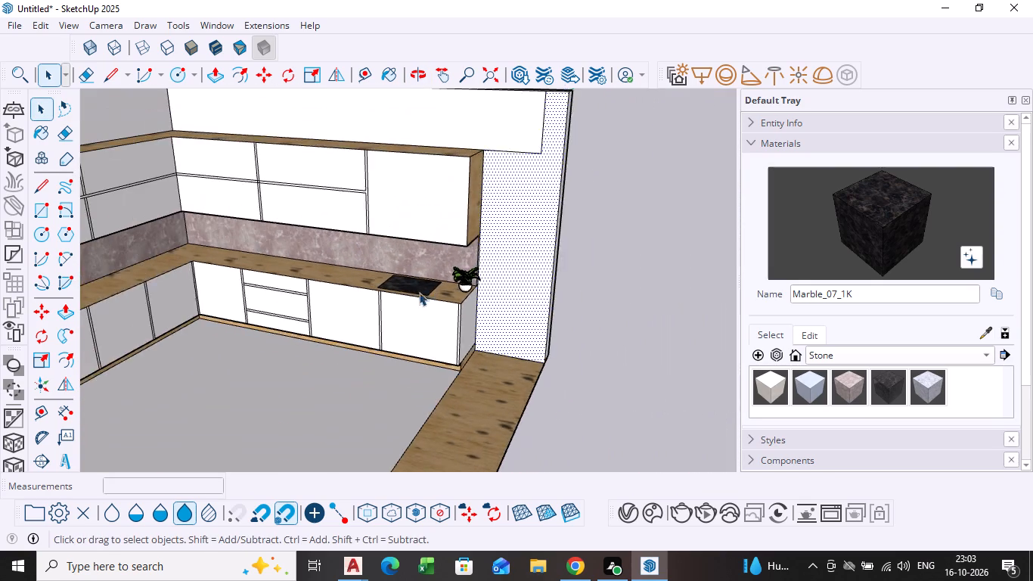
# Copy the potted plant beside the hob about 18' 11 5/8" to the worktop corner at the breakfast counter's wall end.
pyautogui.keyDown('shift'); pyautogui.moveTo(412, 287); pyautogui.dragTo(503, 247, button='middle'); pyautogui.keyUp('shift')
pyautogui.keyDown('shift'); pyautogui.scroll(-1, 429, 273); pyautogui.keyUp('shift')
pyautogui.moveTo(528, 278); pyautogui.dragTo(388, 259, button='middle')
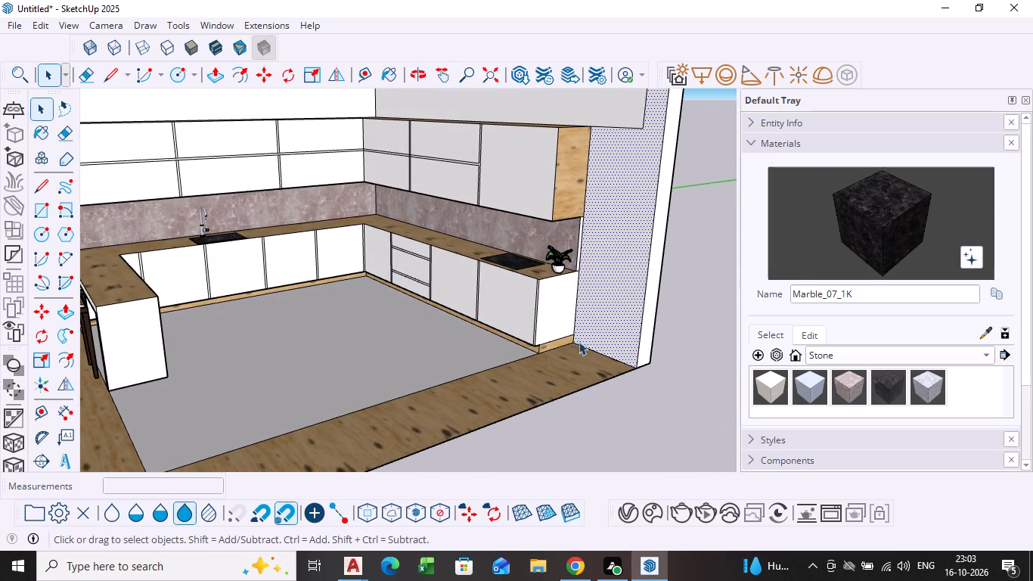
pyautogui.click(558, 267)
pyautogui.press('m')
pyautogui.scroll(2, 547, 278)
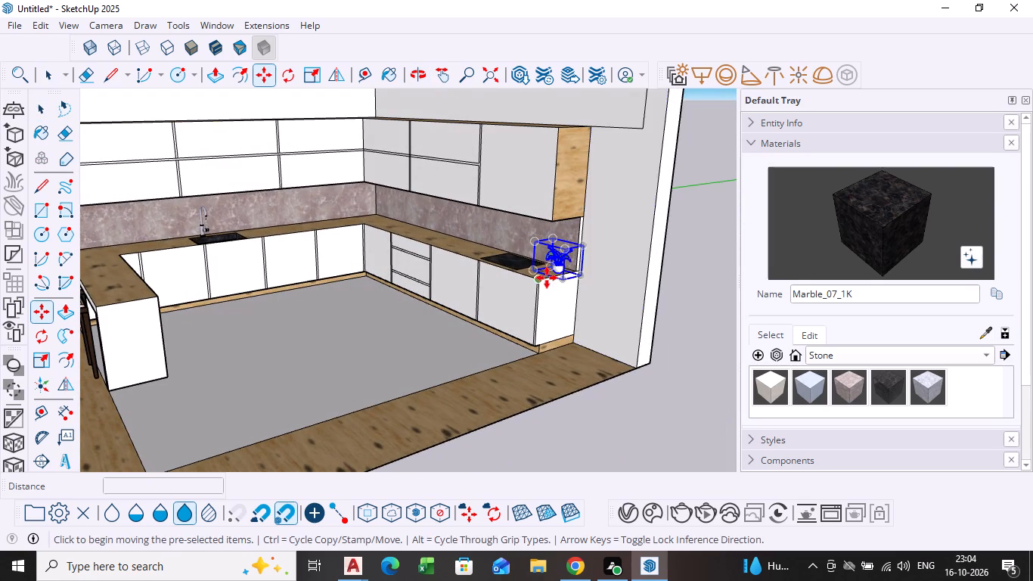
pyautogui.scroll(1, 547, 278)
pyautogui.click(555, 268)
pyautogui.scroll(-5, 350, 289)
pyautogui.keyDown('shift'); pyautogui.moveTo(353, 284); pyautogui.dragTo(509, 302, button='middle'); pyautogui.keyUp('shift')
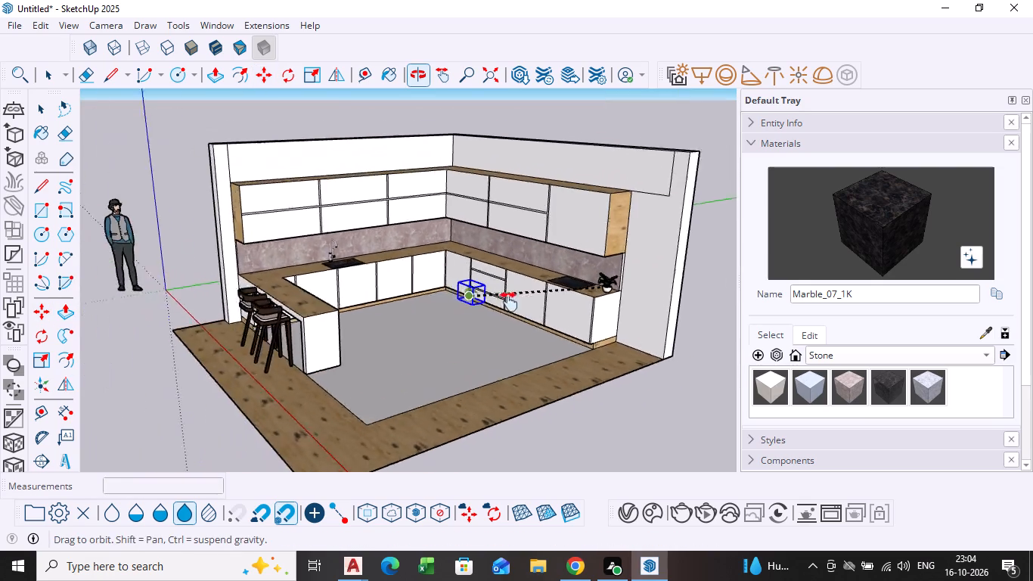
pyautogui.keyDown('shift'); pyautogui.moveTo(509, 302); pyautogui.dragTo(557, 337, button='middle'); pyautogui.keyUp('shift')
pyautogui.scroll(9, 375, 293)
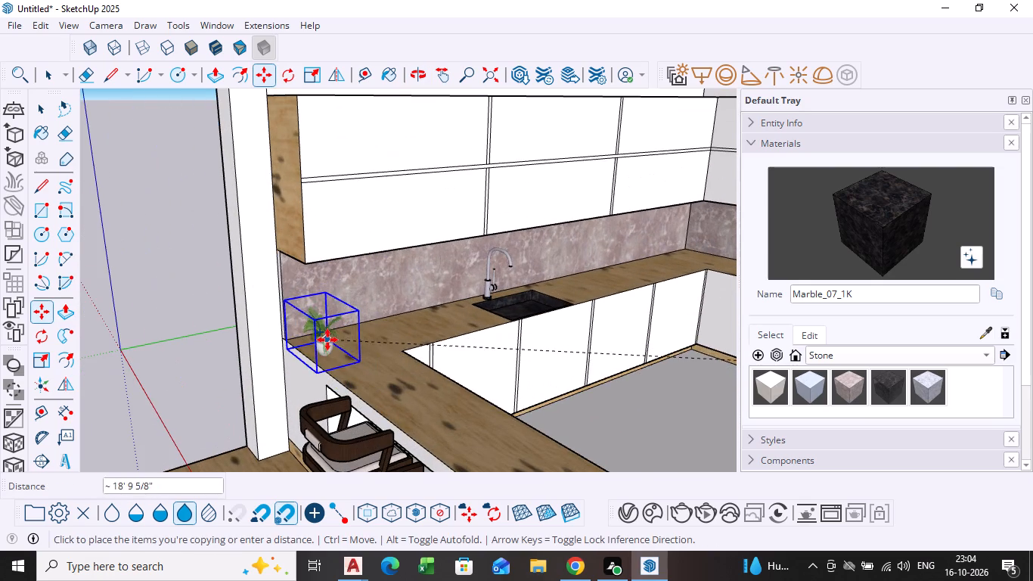
pyautogui.click(327, 335)
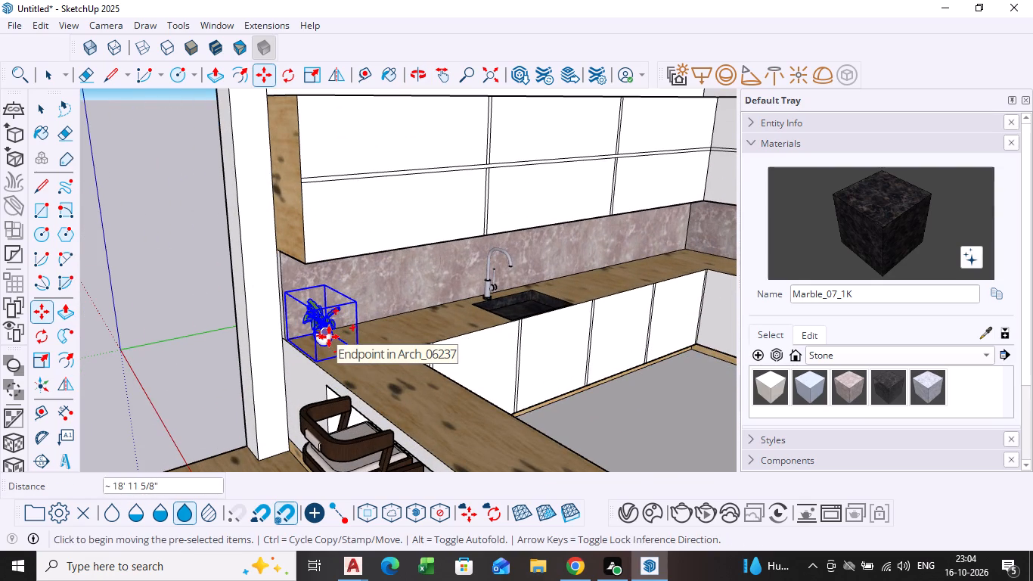
# Copy the corner potted plant along the breakfast counter towards its free end.
pyautogui.click(329, 337)
pyautogui.scroll(-7, 424, 394)
pyautogui.keyDown('shift'); pyautogui.moveTo(427, 394); pyautogui.dragTo(371, 264, button='middle'); pyautogui.keyUp('shift')
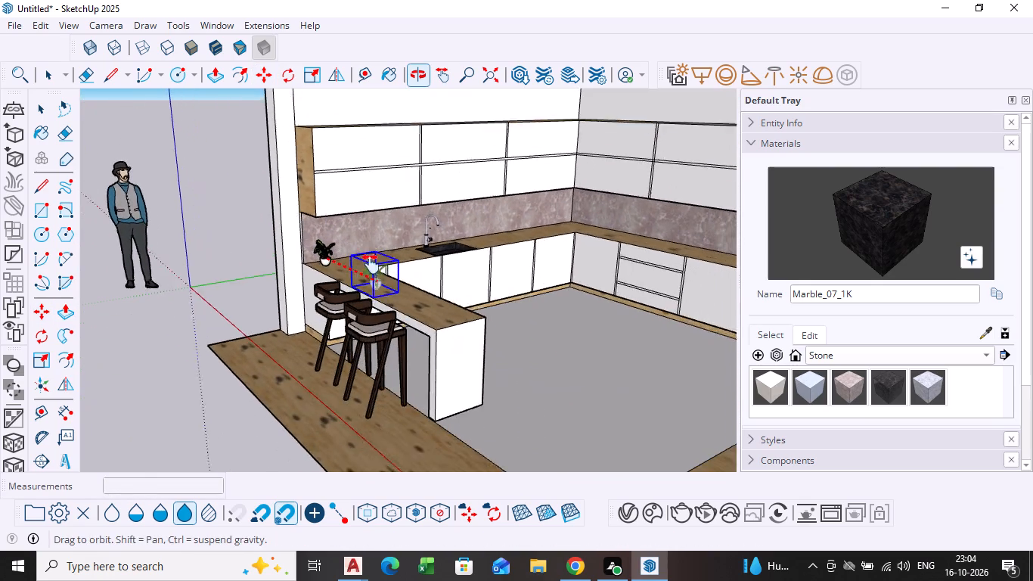
pyautogui.keyDown('shift'); pyautogui.moveTo(371, 264); pyautogui.dragTo(371, 263, button='middle'); pyautogui.keyUp('shift')
pyautogui.scroll(9, 427, 305)
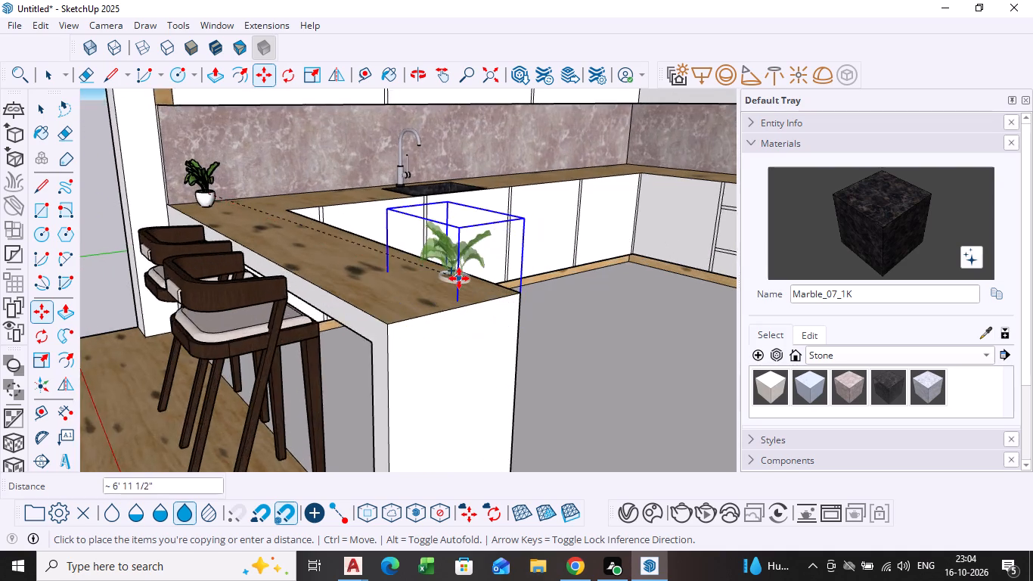
pyautogui.scroll(4, 459, 278)
pyautogui.moveTo(468, 274); pyautogui.dragTo(420, 297, button='middle')
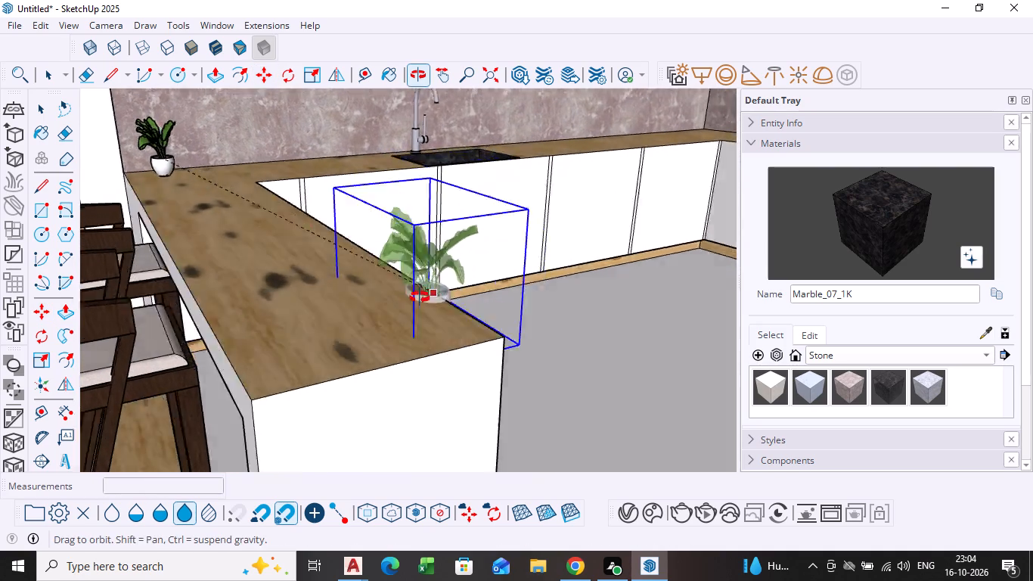
pyautogui.moveTo(420, 297); pyautogui.dragTo(335, 307, button='middle')
pyautogui.click(259, 300)
# Raise the new plant copy vertically so its sunken pot comes out of the breakfast counter top.
pyautogui.scroll(4, 254, 320)
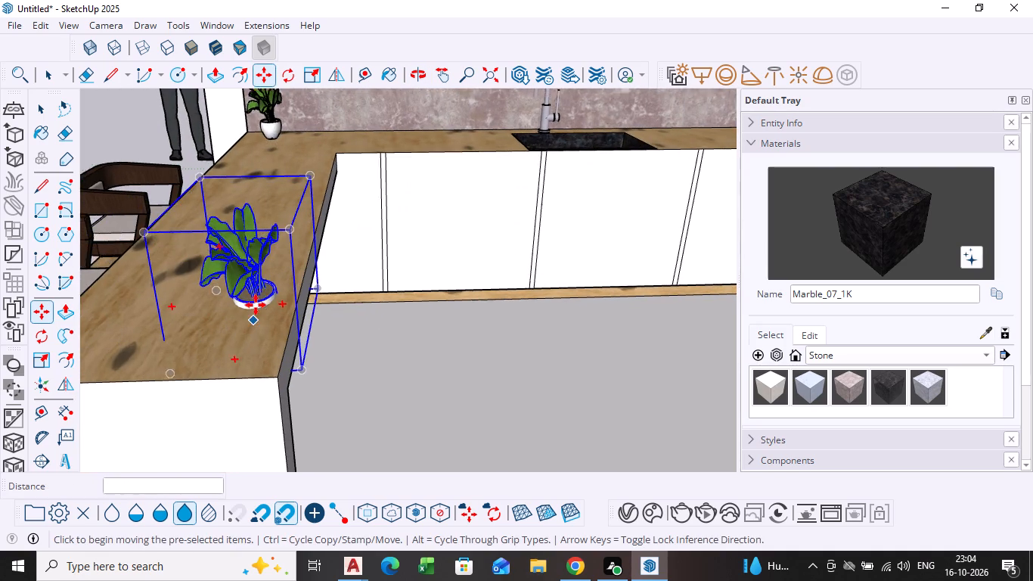
pyautogui.scroll(1, 256, 305)
pyautogui.click(262, 298)
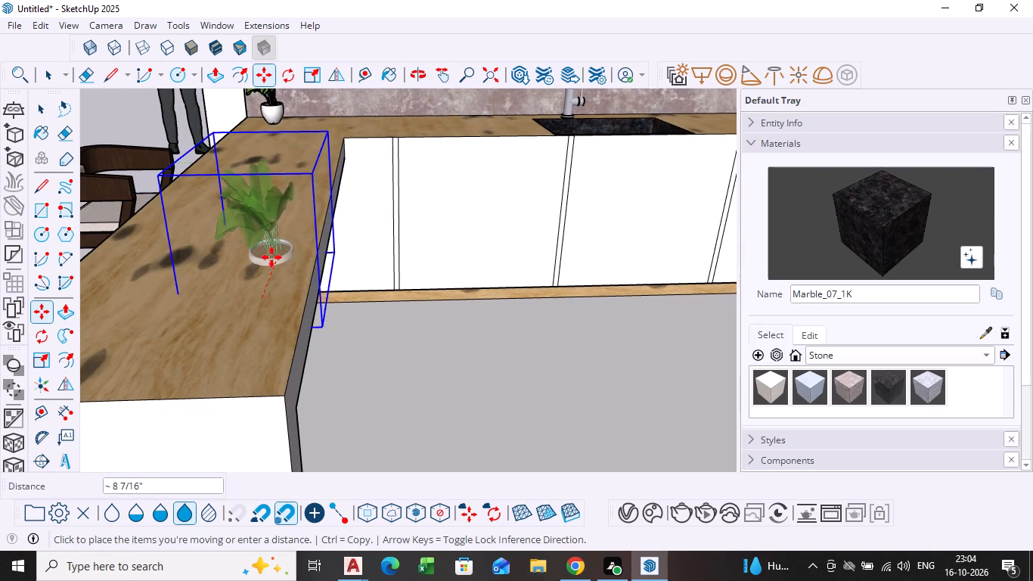
pyautogui.press('Escape')
pyautogui.click(192, 149)
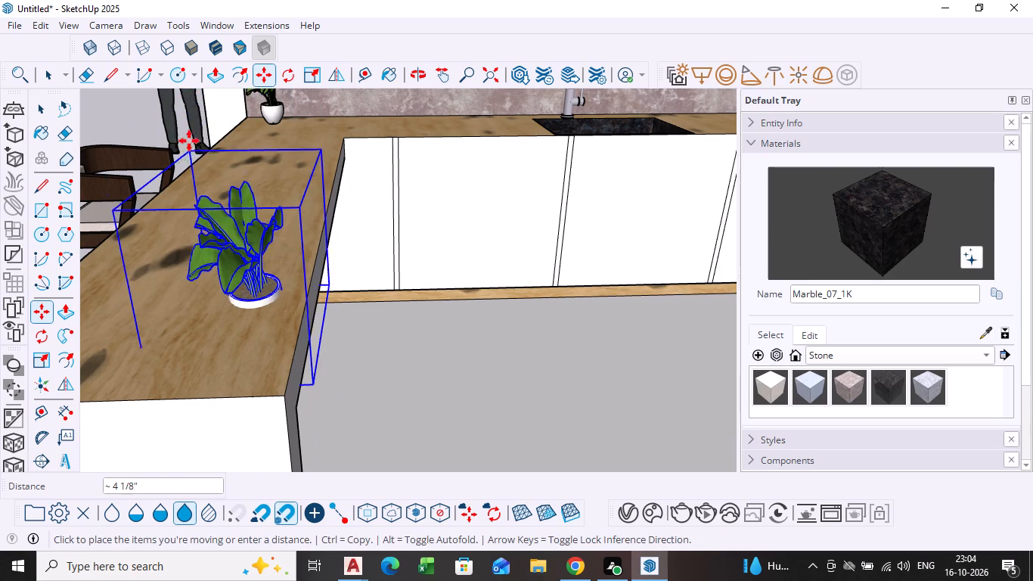
pyautogui.click(193, 132)
# Lower the raised plant copy about 4 3/16" towards the breakfast counter surface.
pyautogui.scroll(-1, 235, 259)
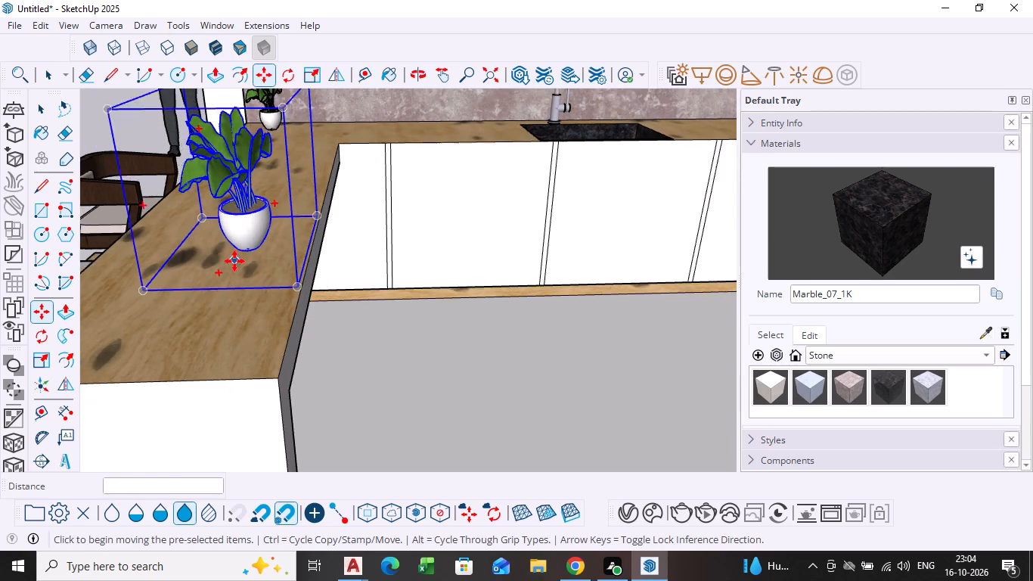
pyautogui.scroll(-1, 234, 261)
pyautogui.moveTo(234, 262); pyautogui.dragTo(264, 210, button='middle')
pyautogui.scroll(3, 272, 188)
pyautogui.click(284, 190)
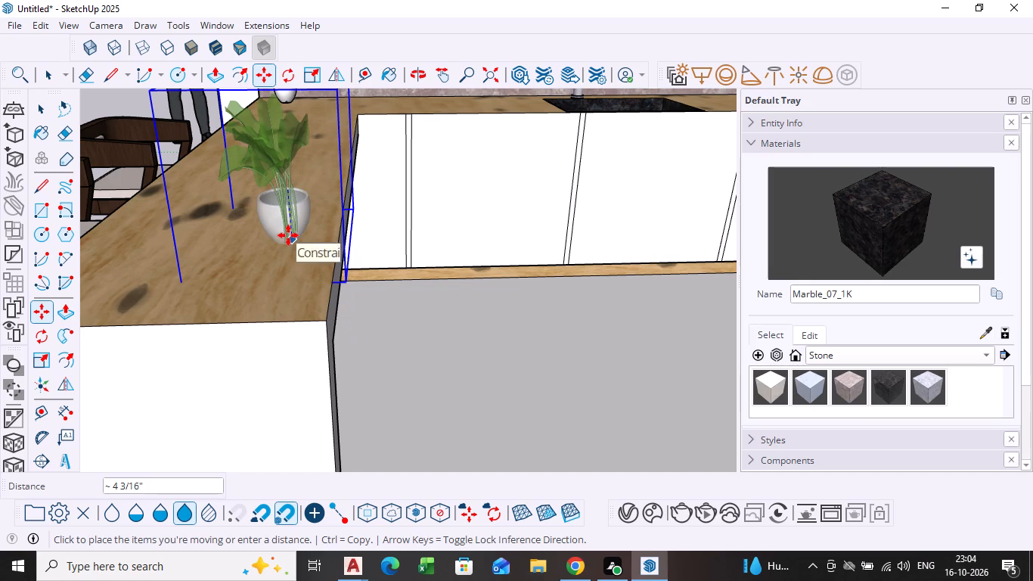
pyautogui.click(287, 235)
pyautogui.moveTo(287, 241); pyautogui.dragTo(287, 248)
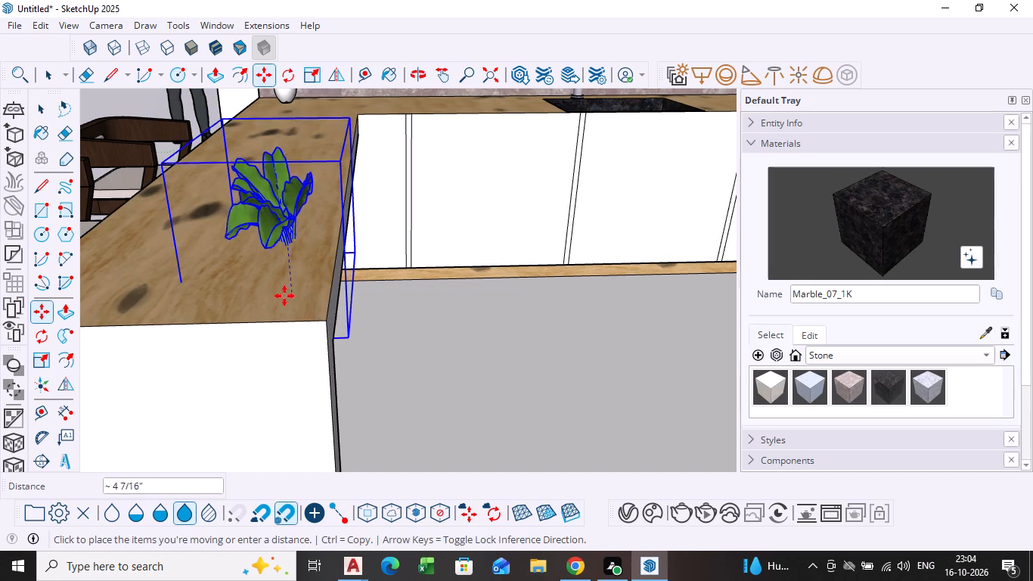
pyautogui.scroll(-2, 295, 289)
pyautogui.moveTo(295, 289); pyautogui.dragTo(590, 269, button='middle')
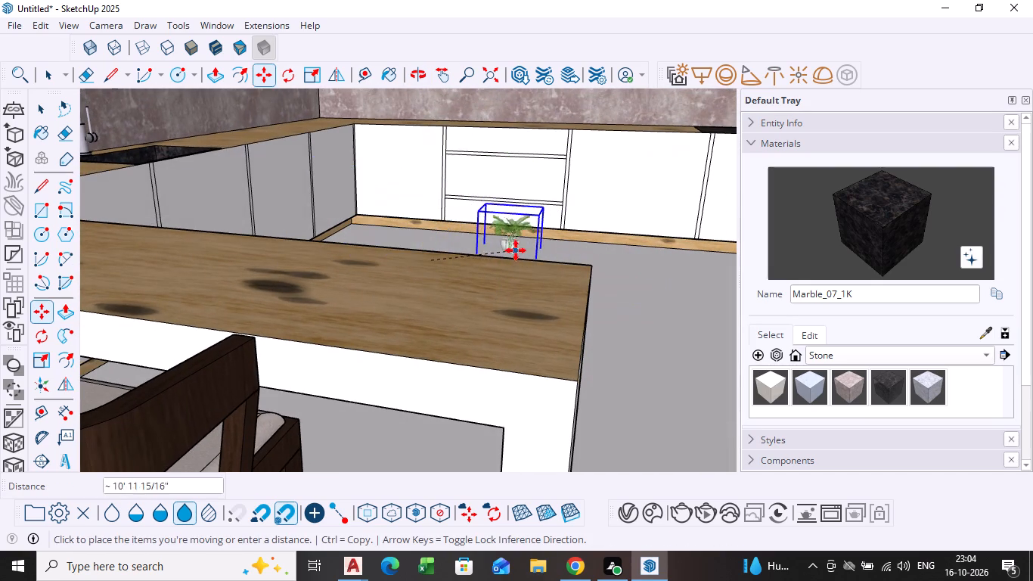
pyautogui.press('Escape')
# Move the plant copy about 9 3/8" along the counter top towards the breakfast counter's free end, then deselect it.
pyautogui.scroll(4, 507, 263)
pyautogui.click(377, 268)
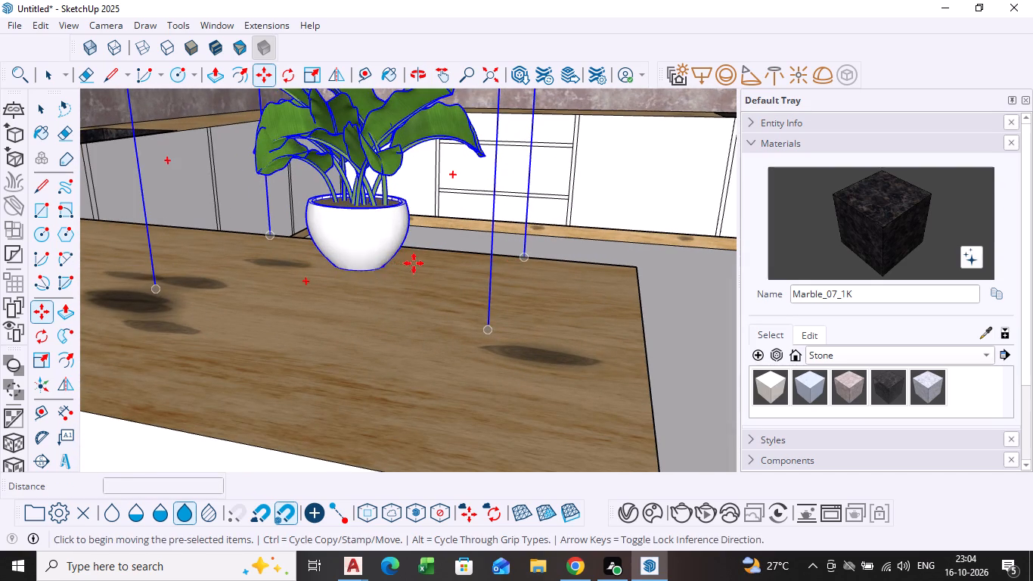
pyautogui.scroll(4, 532, 272)
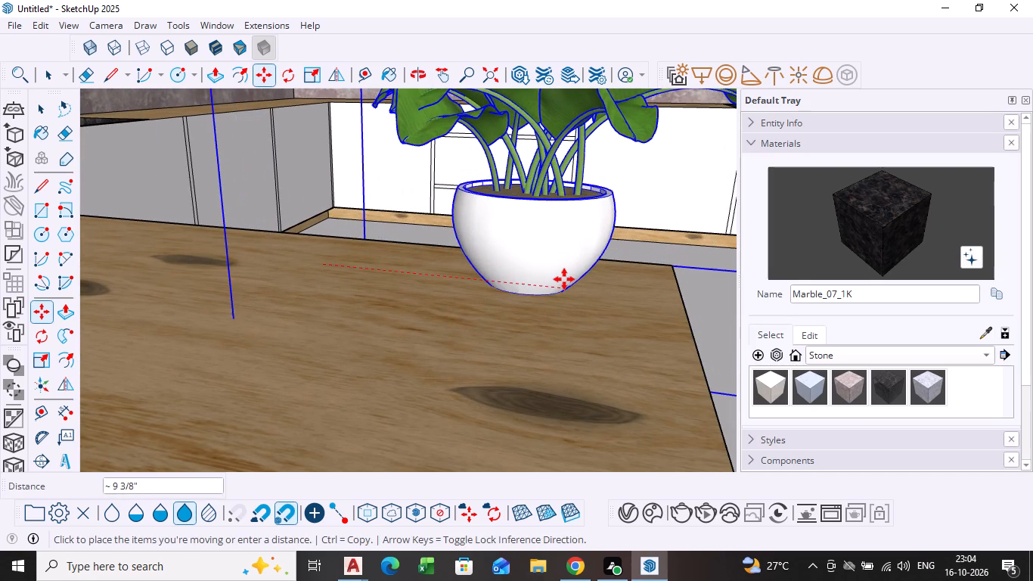
pyautogui.click(566, 281)
pyautogui.press('space')
pyautogui.scroll(-11, 566, 292)
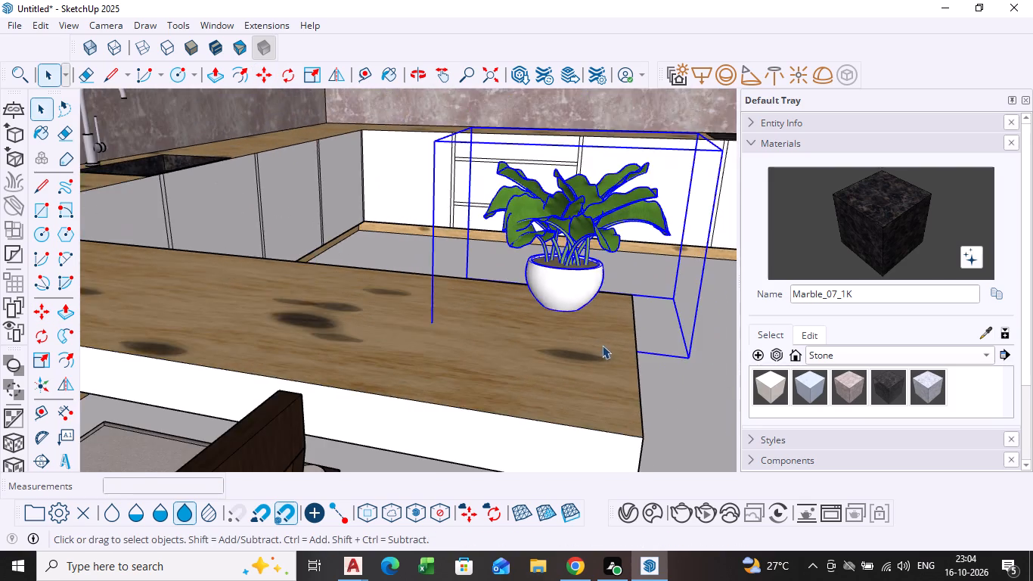
pyautogui.moveTo(599, 345); pyautogui.dragTo(420, 293, button='middle')
pyautogui.click(684, 298)
# Examine the plant placement, high chairs and cabinetry from several angles around the kitchen.
pyautogui.scroll(-6, 655, 309)
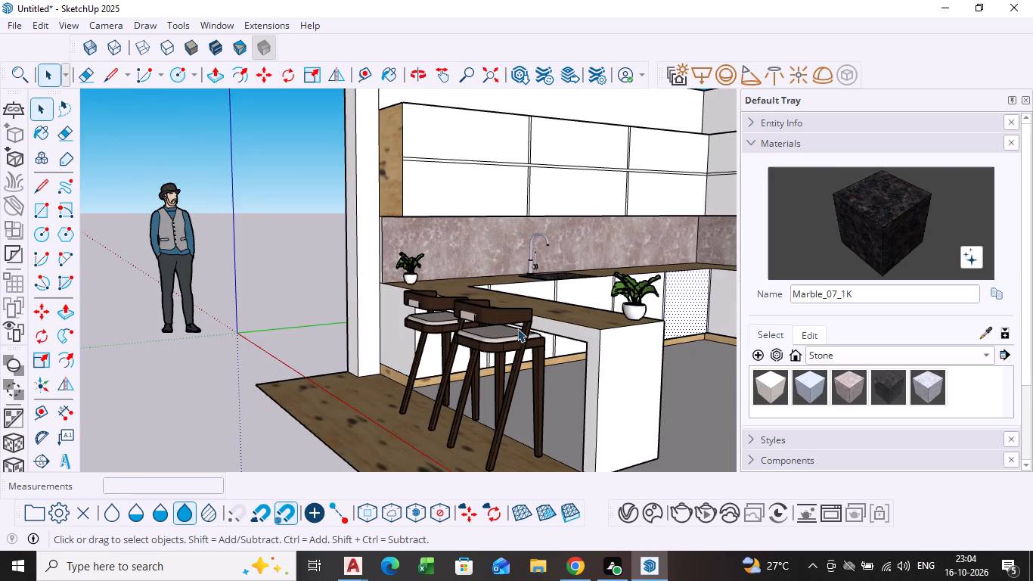
pyautogui.moveTo(439, 328); pyautogui.dragTo(343, 319, button='middle')
pyautogui.scroll(-4, 540, 294)
pyautogui.moveTo(523, 290); pyautogui.dragTo(404, 359, button='middle')
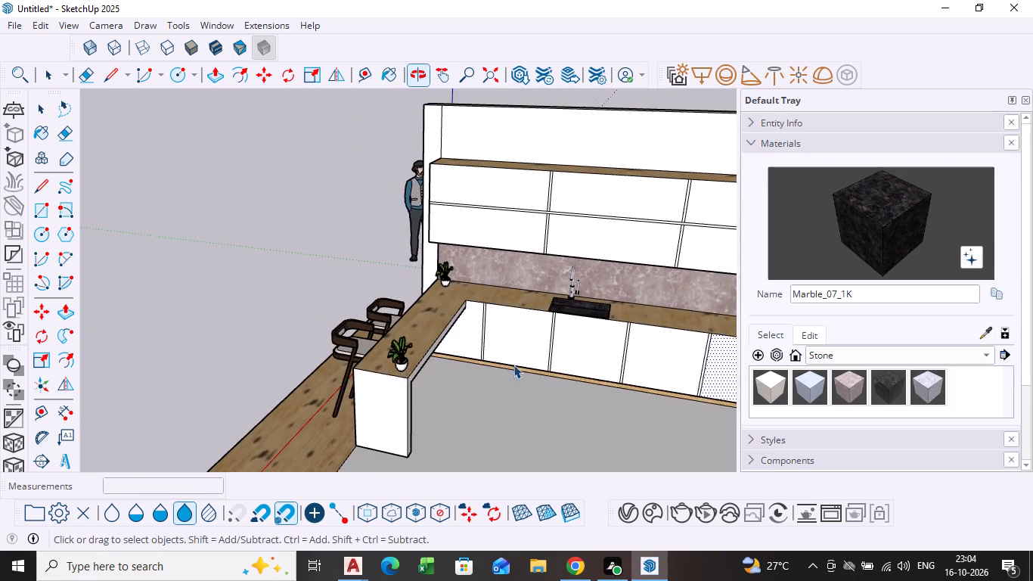
pyautogui.scroll(3, 569, 361)
pyautogui.scroll(-2, 433, 360)
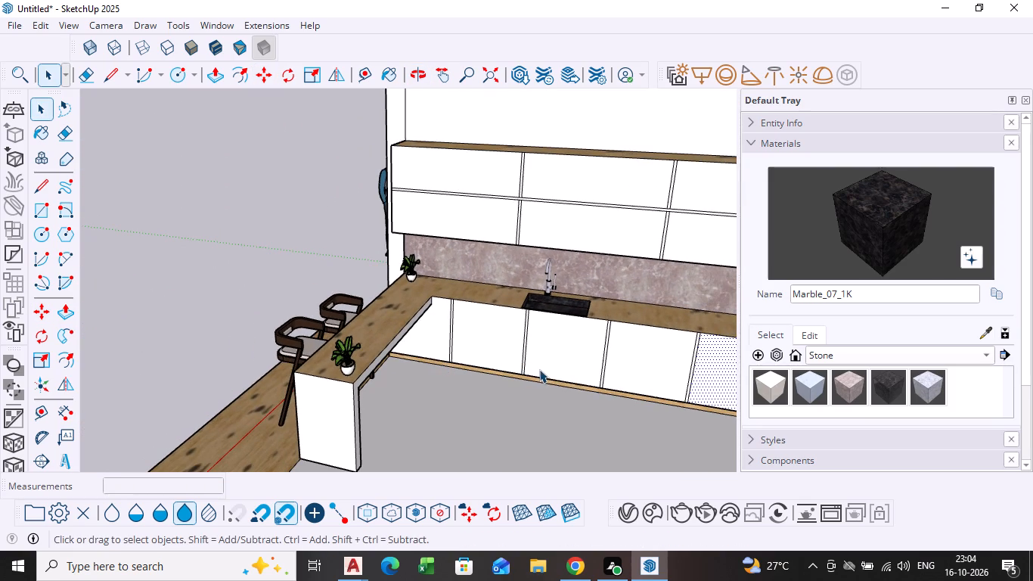
pyautogui.scroll(-4, 561, 365)
pyautogui.keyDown('shift'); pyautogui.moveTo(570, 360); pyautogui.dragTo(479, 292, button='middle'); pyautogui.keyUp('shift')
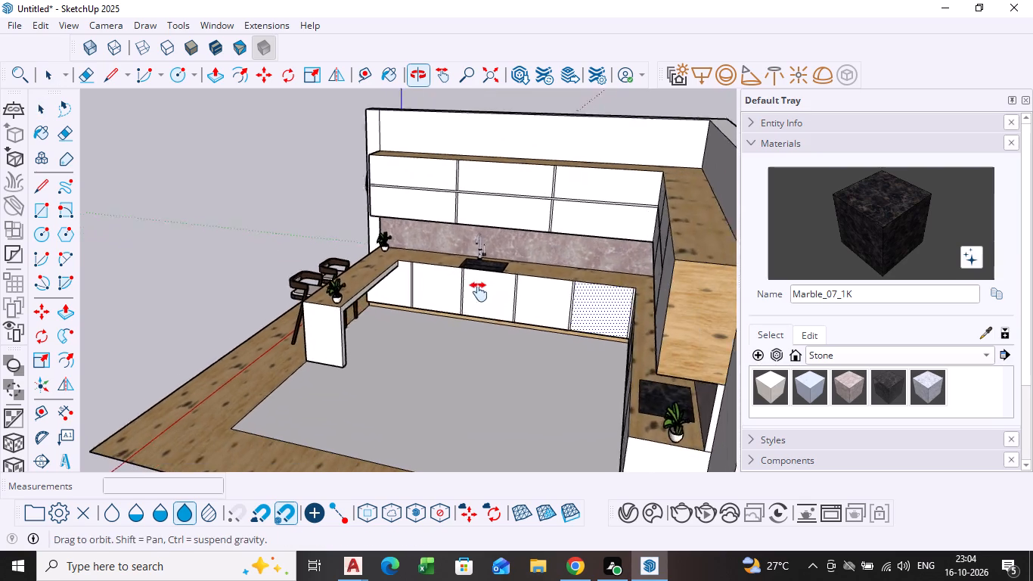
pyautogui.keyDown('shift'); pyautogui.moveTo(479, 292); pyautogui.dragTo(476, 290, button='middle'); pyautogui.keyUp('shift')
pyautogui.moveTo(456, 325); pyautogui.dragTo(647, 390, button='middle')
pyautogui.scroll(3, 523, 272)
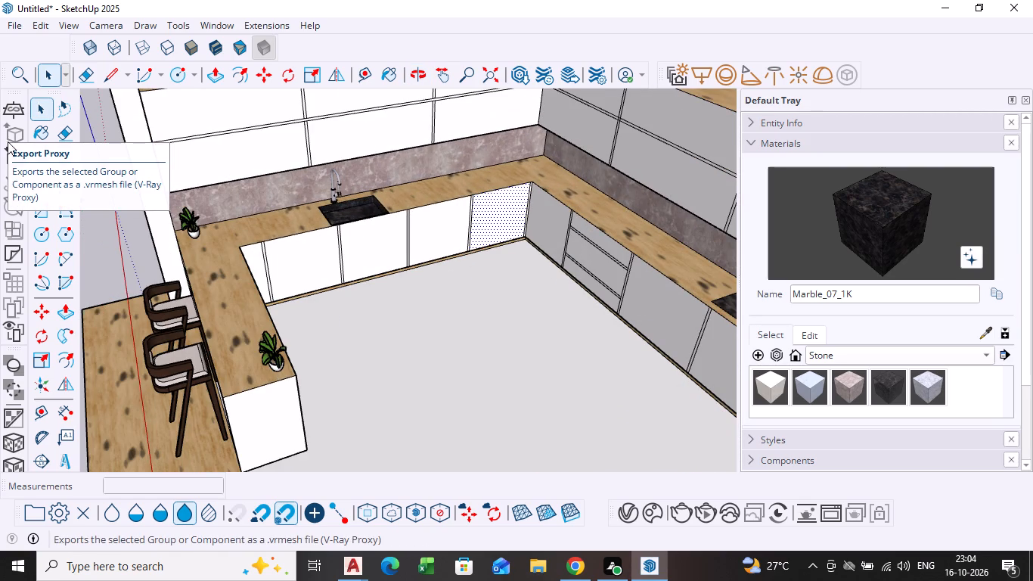
pyautogui.scroll(-1, 404, 204)
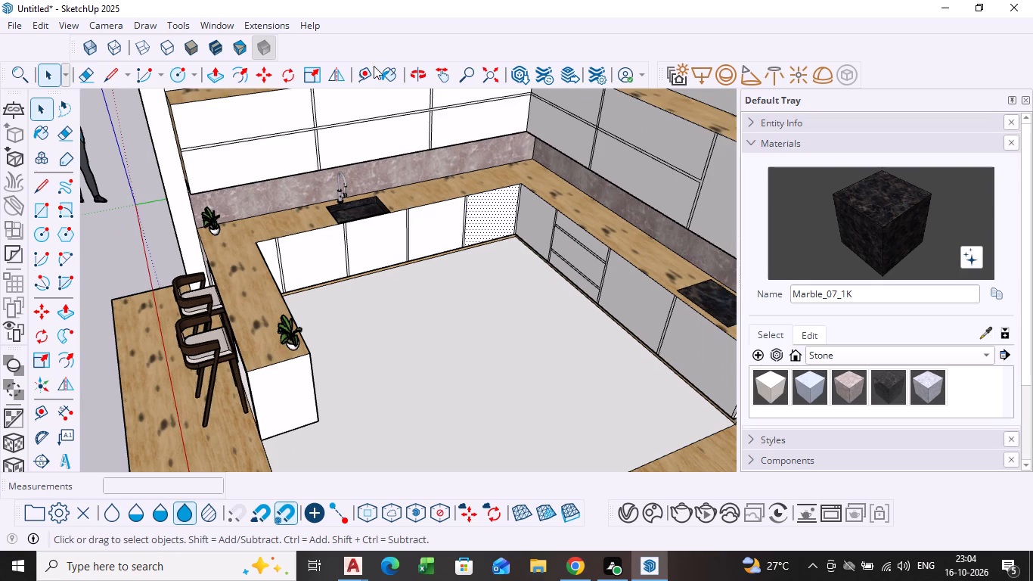
# Open 3D Warehouse and replace the previous search with a model search for BOTTLE.
pyautogui.click(224, 26)
pyautogui.click(275, 141)
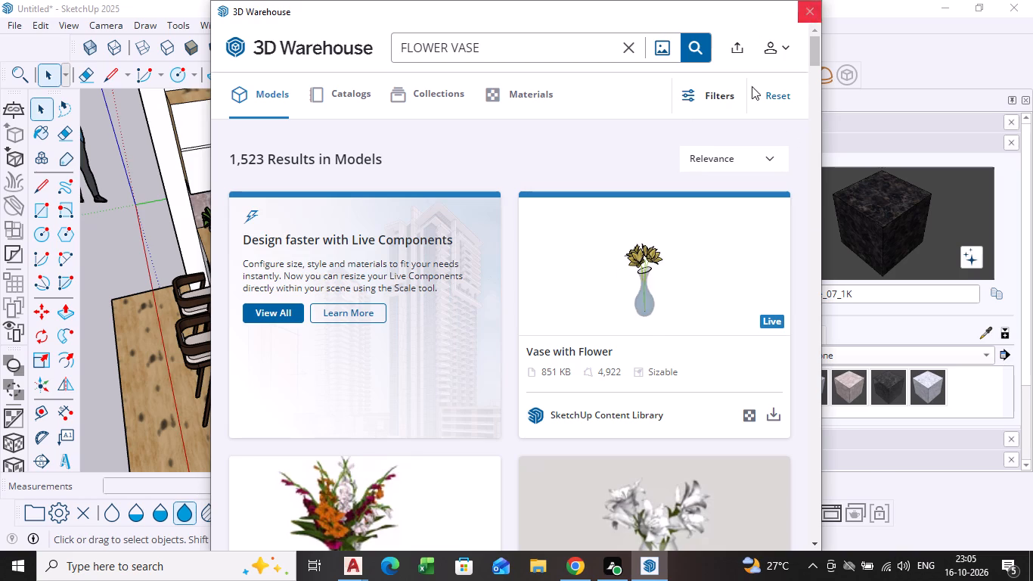
pyautogui.click(516, 47)
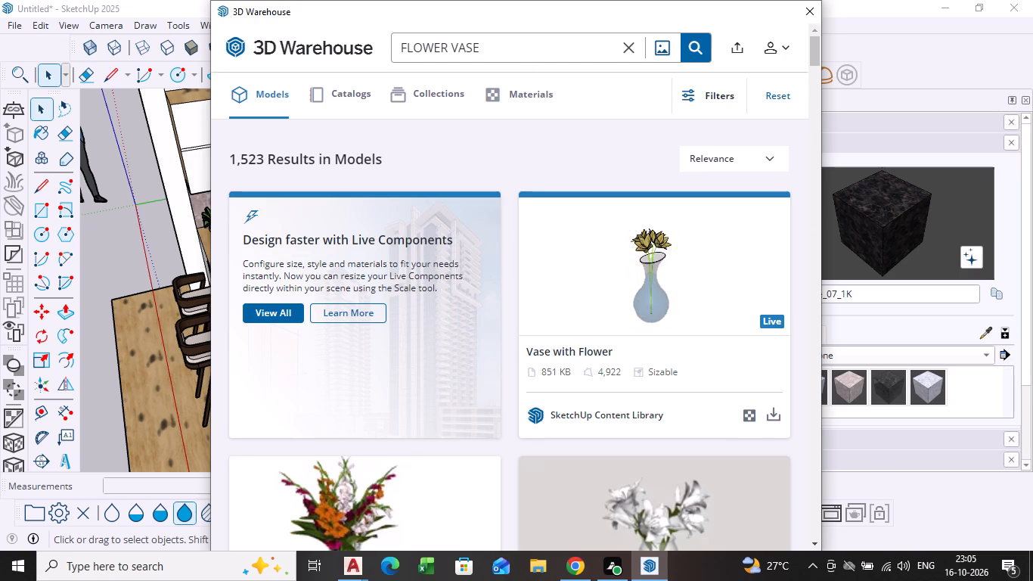
pyautogui.press('BackSpace')
pyautogui.press('BackSpace')
pyautogui.press('BackSpace')
pyautogui.press('BackSpace')
pyautogui.press('BackSpace')
pyautogui.press('BackSpace')
pyautogui.press('BackSpace')
pyautogui.press('BackSpace')
pyautogui.press('BackSpace')
pyautogui.press('BackSpace')
pyautogui.press('BackSpace')
pyautogui.press('BackSpace')
pyautogui.press('BackSpace')
pyautogui.press('BackSpace')
pyautogui.press('BackSpace')
pyautogui.press('BackSpace')
pyautogui.press('BackSpace')
pyautogui.press('BackSpace')
pyautogui.press('BackSpace')
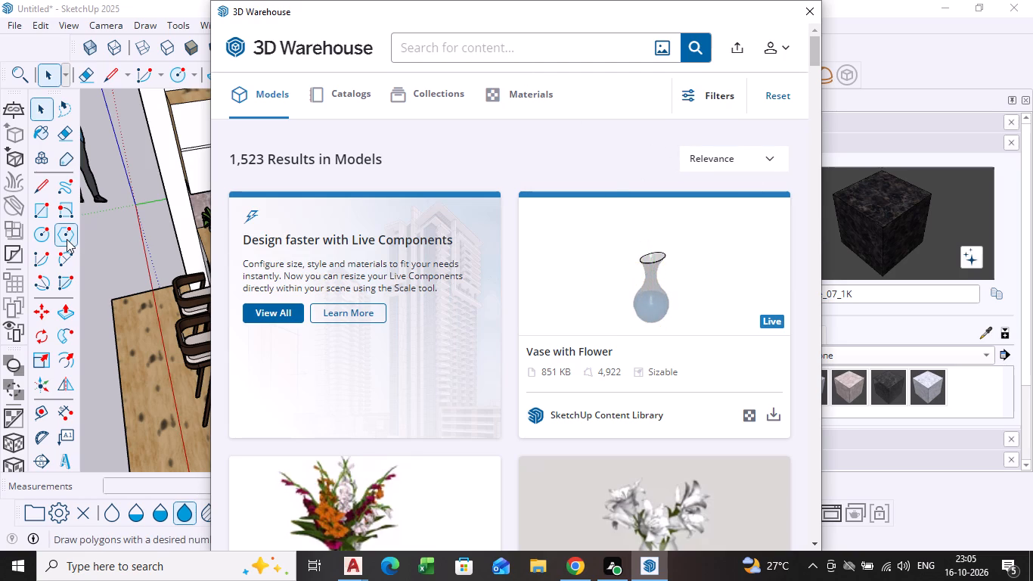
pyautogui.write('BOTTL')
pyautogui.press('e')
pyautogui.press('Return')
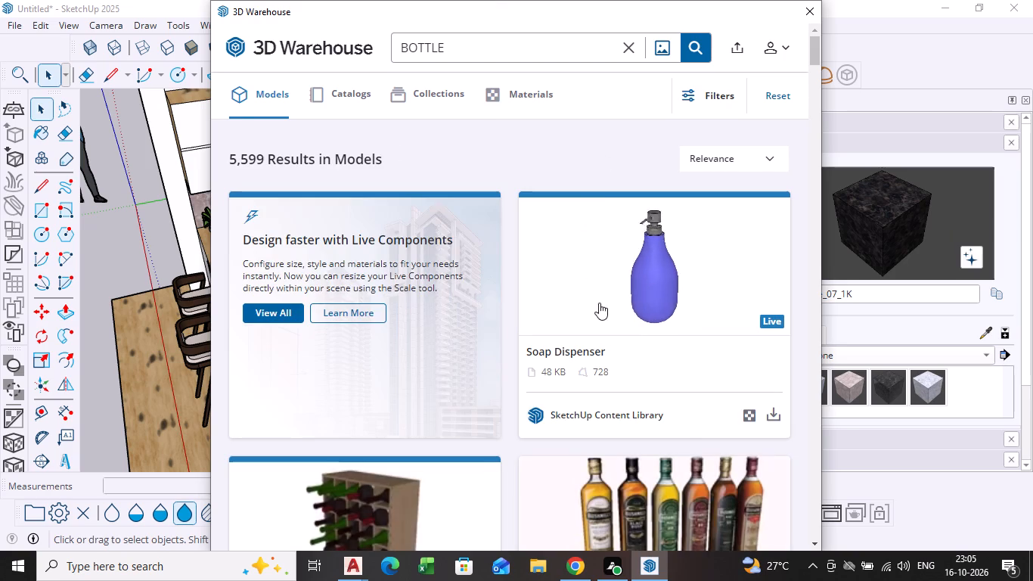
# Look through the bottle models for one suited to the kitchen worktop.
pyautogui.scroll(-5, 639, 343)
pyautogui.scroll(-4, 554, 369)
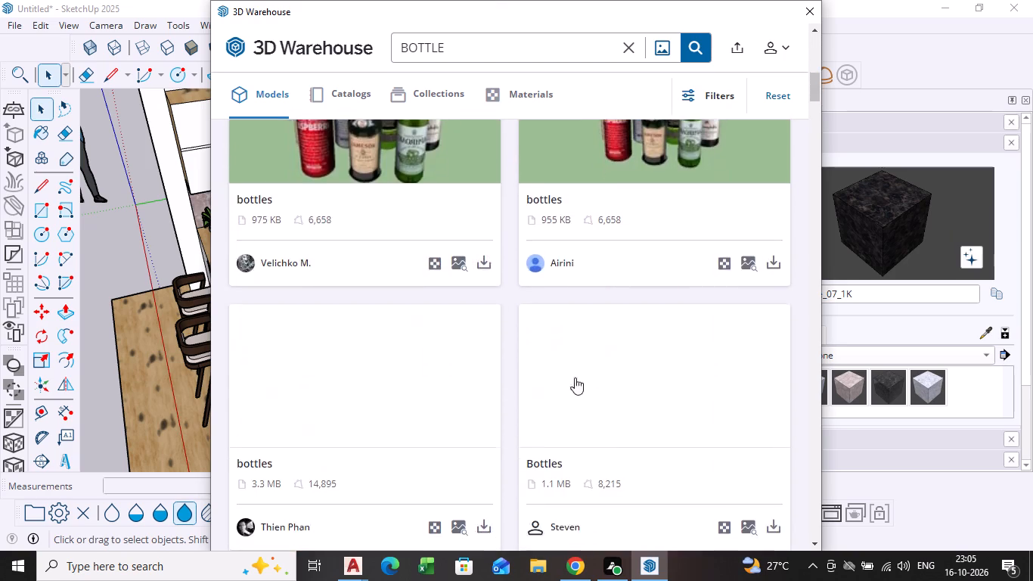
pyautogui.scroll(-3, 603, 377)
pyautogui.scroll(-4, 504, 299)
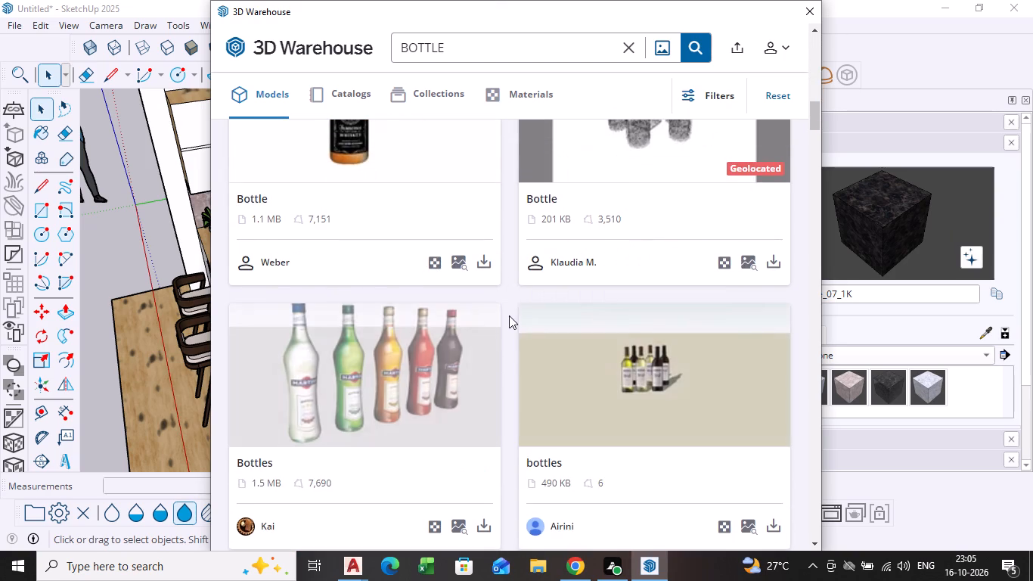
pyautogui.scroll(-6, 509, 317)
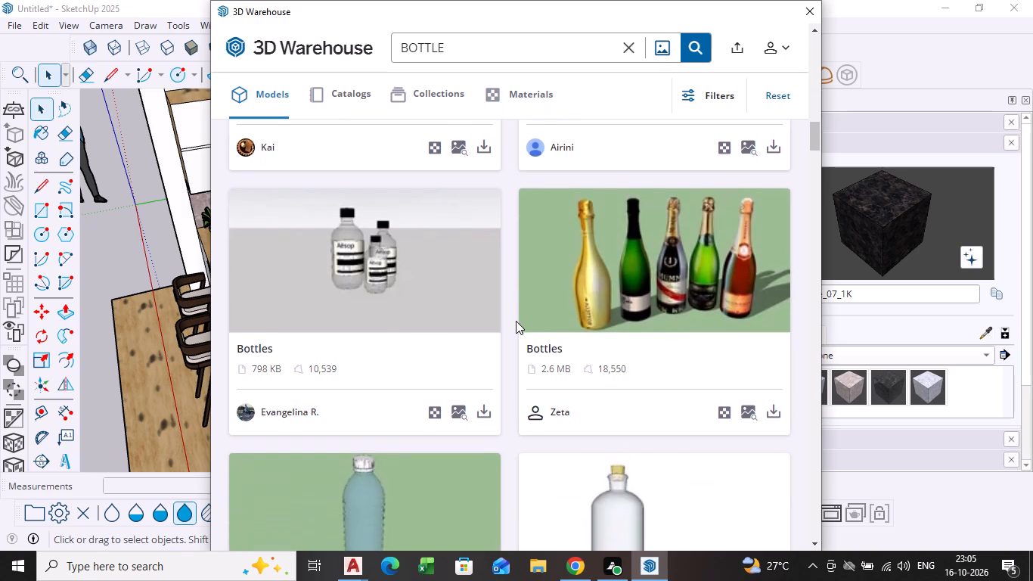
pyautogui.scroll(-1, 516, 321)
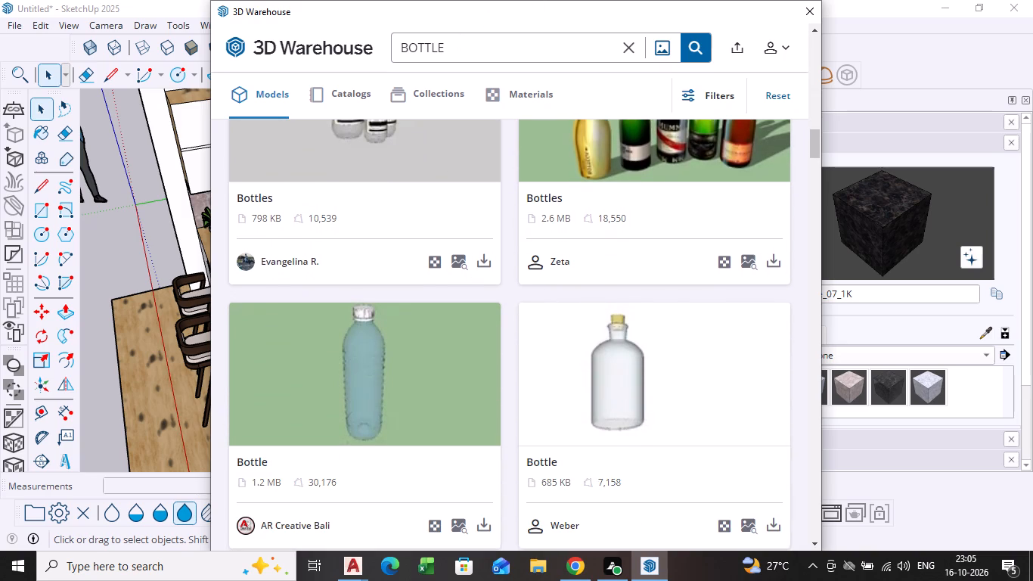
# Refine the 3D Warehouse model search to KITCHEN BOTTLE.
pyautogui.click(399, 49)
pyautogui.press('space')
pyautogui.write('KI')
pyautogui.write('TCHE')
pyautogui.write('N')
pyautogui.press('space')
pyautogui.press('Return')
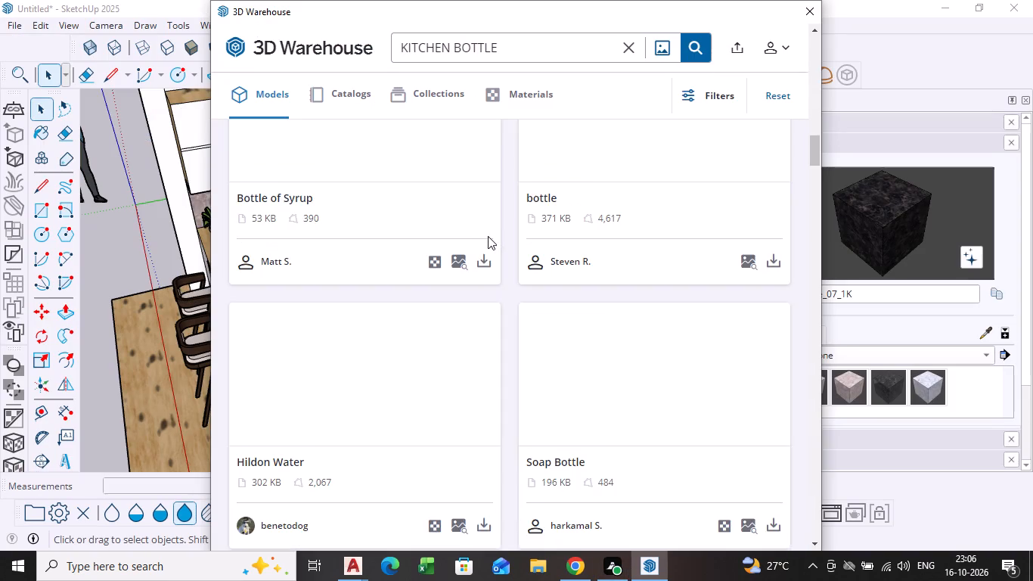
# Download the Kitchen bottles model from the search results and place it on the wooden worktop near the inner corner.
pyautogui.scroll(3, 484, 246)
pyautogui.scroll(9, 644, 362)
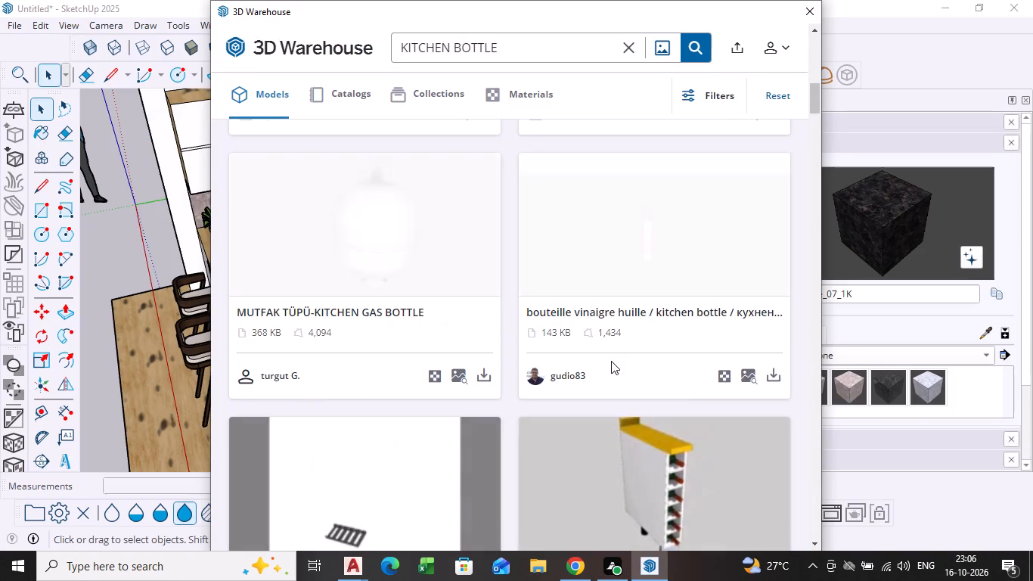
pyautogui.scroll(1, 611, 370)
pyautogui.scroll(-3, 644, 372)
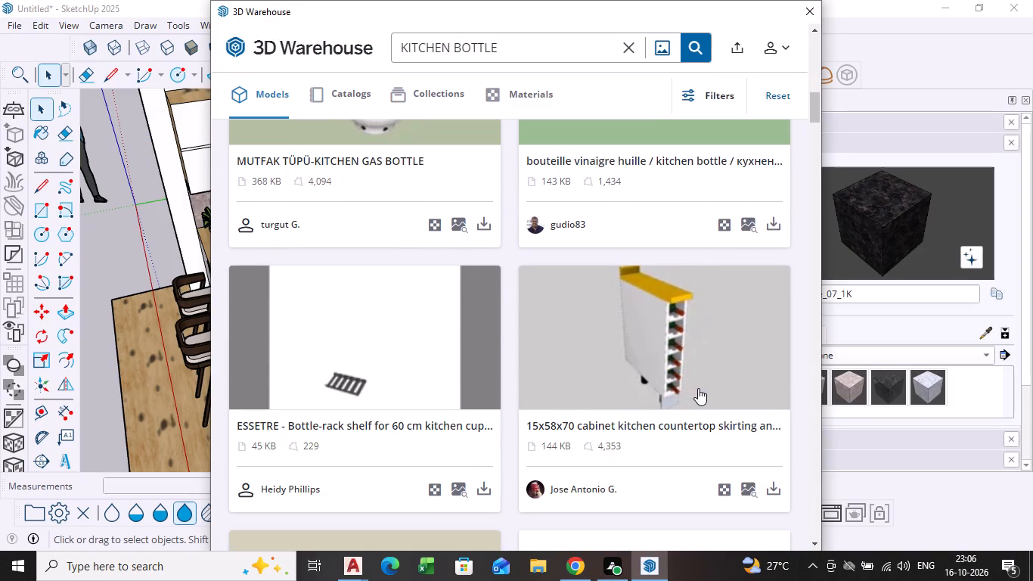
pyautogui.scroll(18, 661, 359)
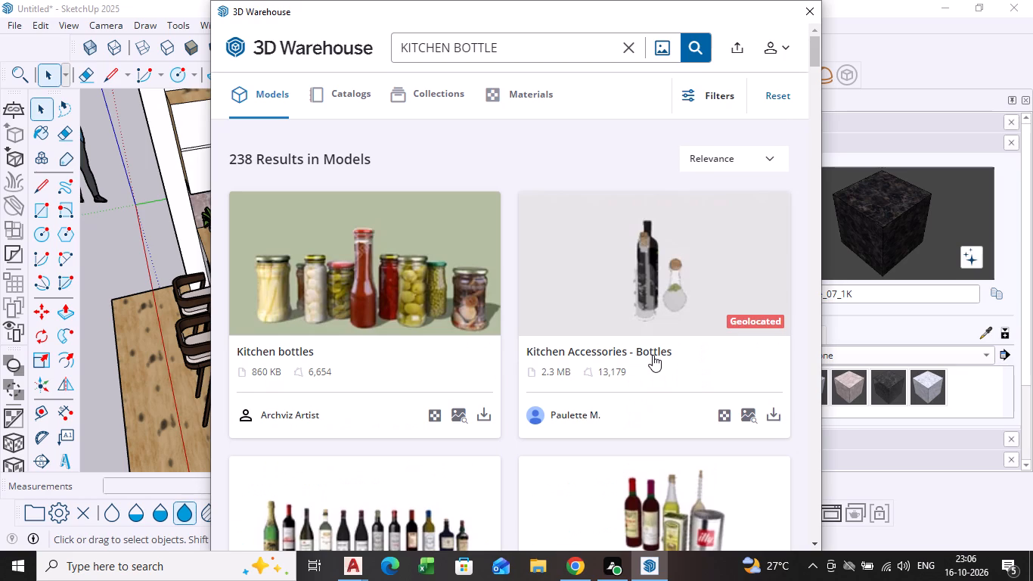
pyautogui.scroll(2, 653, 355)
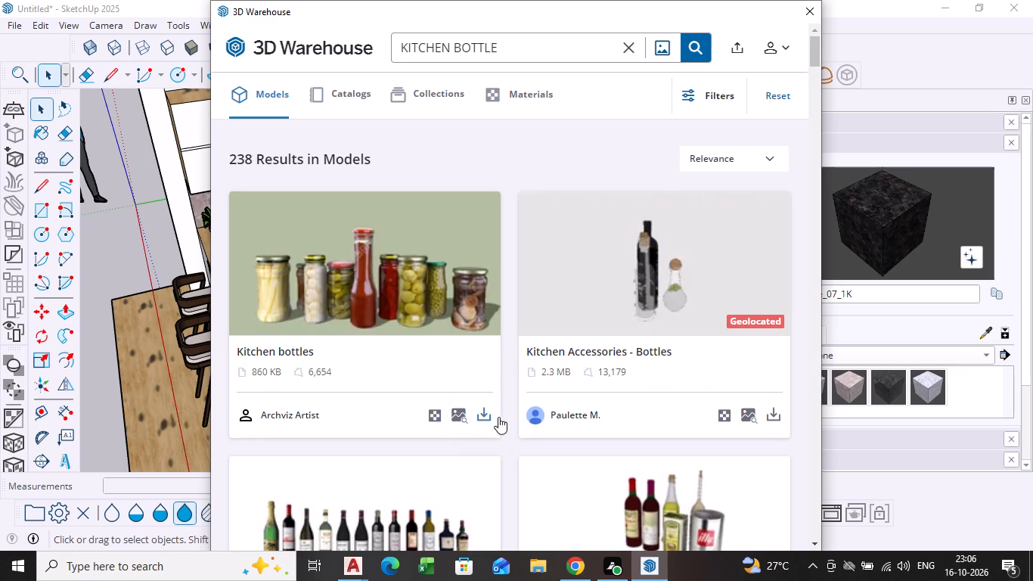
pyautogui.click(483, 411)
pyautogui.click(464, 304)
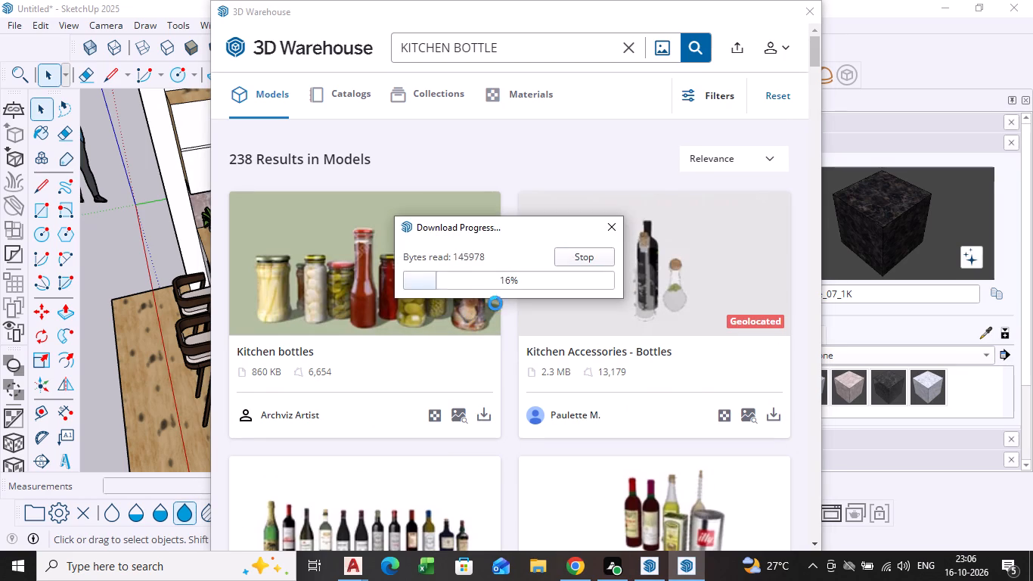
pyautogui.scroll(4, 535, 160)
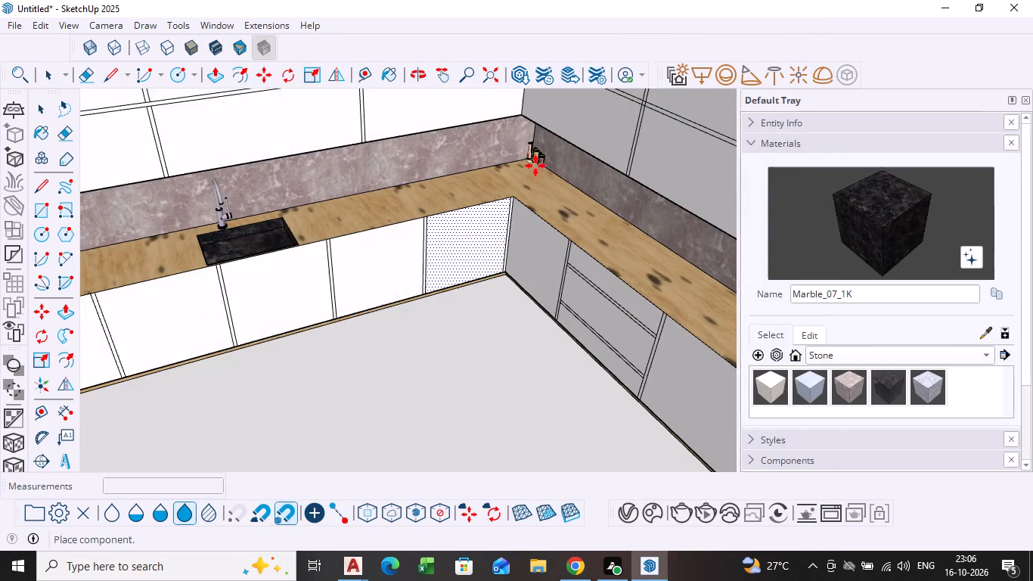
pyautogui.scroll(8, 534, 188)
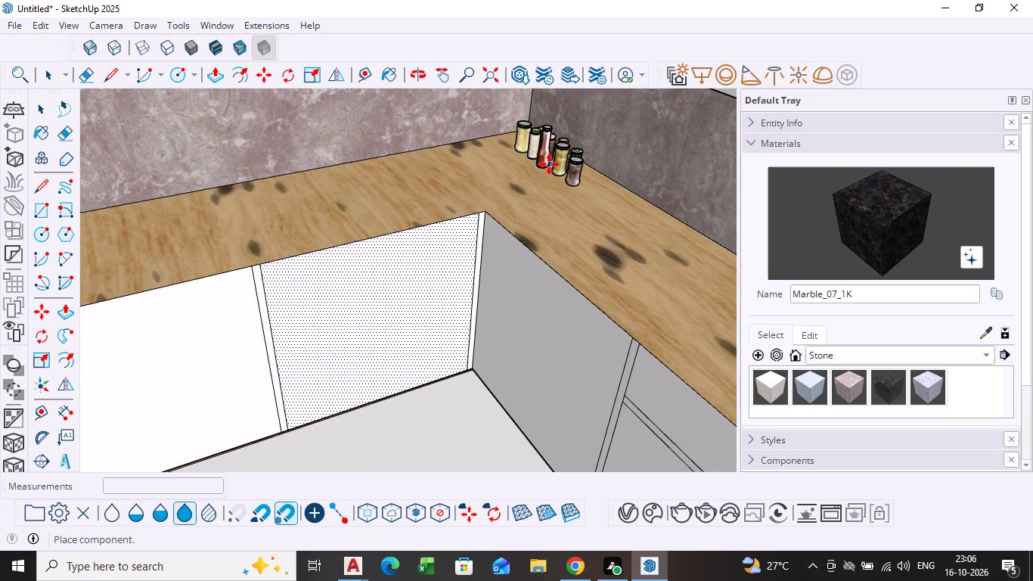
pyautogui.click(551, 164)
# Stretch the jar and bottle set lengthwise with the Scale tool, along the red axis.
pyautogui.click(45, 355)
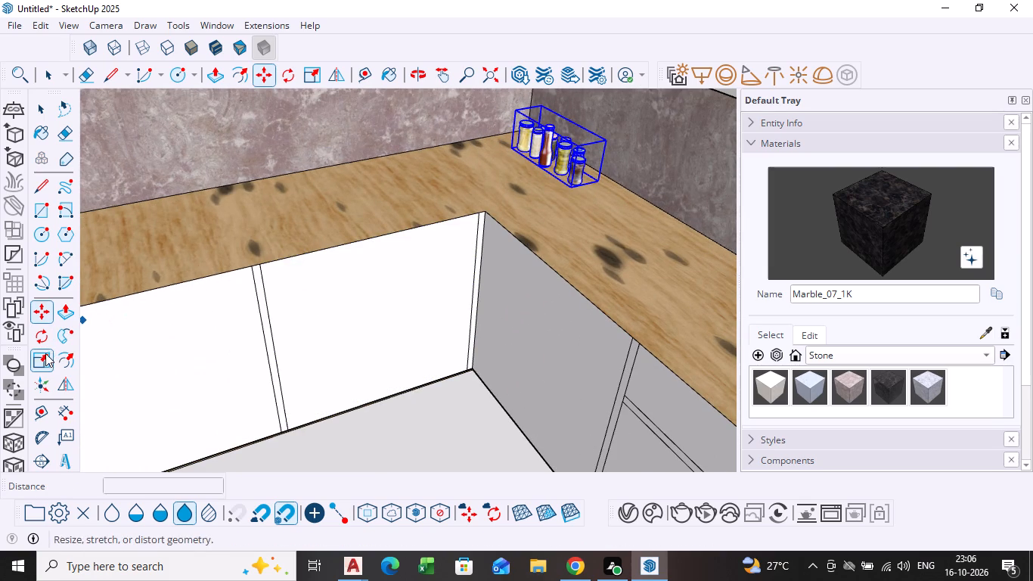
pyautogui.scroll(7, 655, 188)
pyautogui.click(568, 149)
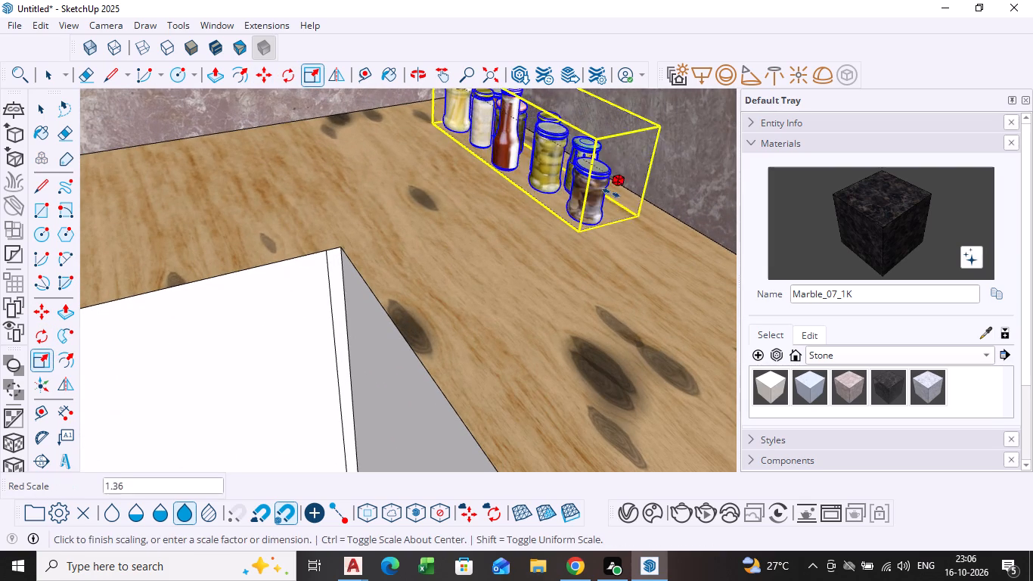
pyautogui.click(653, 252)
# Scale the jar set's depth along the green axis by about 2.00, and trim it back by a factor of 0.77.
pyautogui.scroll(-4, 472, 230)
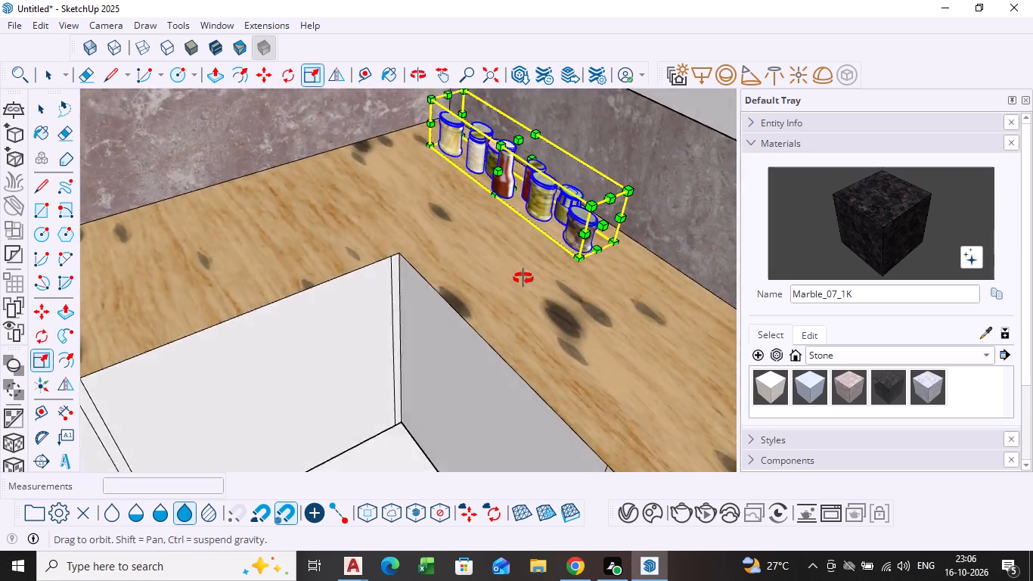
pyautogui.scroll(4, 533, 166)
pyautogui.click(454, 154)
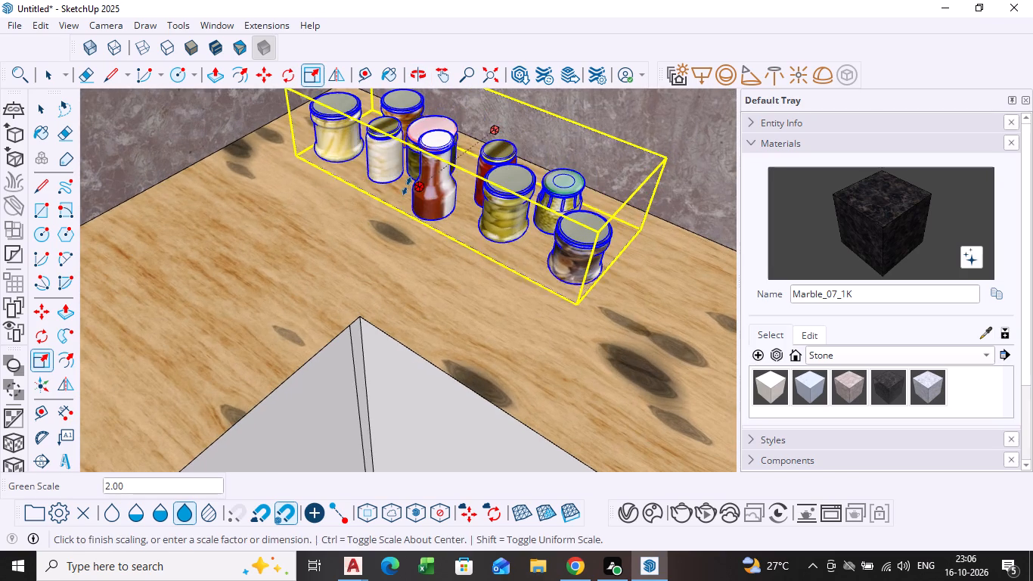
pyautogui.click(405, 188)
pyautogui.scroll(-1, 427, 222)
pyautogui.moveTo(434, 222); pyautogui.dragTo(516, 188, button='middle')
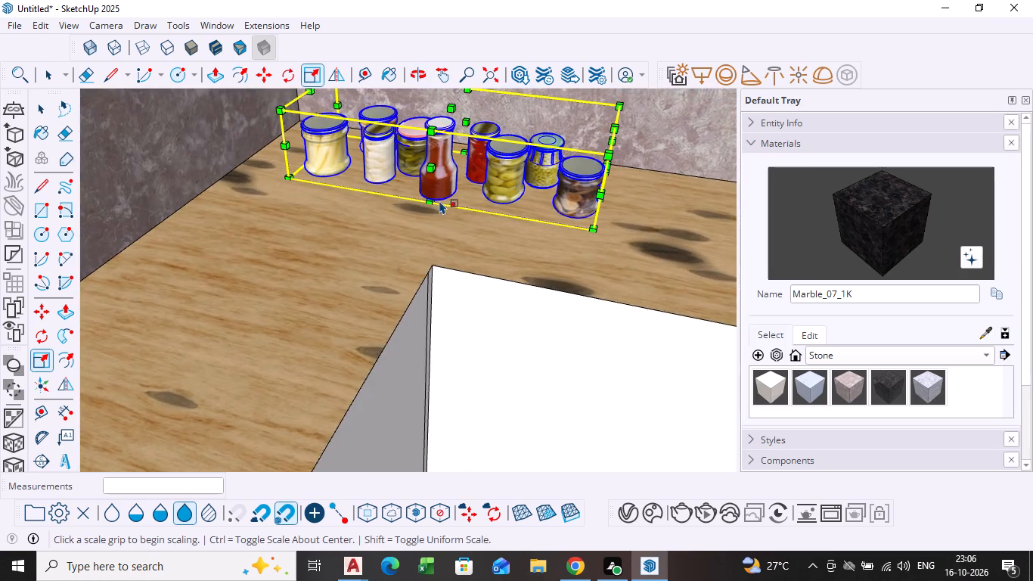
pyautogui.scroll(3, 429, 189)
pyautogui.scroll(-2, 404, 191)
pyautogui.keyDown('shift'); pyautogui.moveTo(405, 197); pyautogui.dragTo(375, 291, button='middle'); pyautogui.keyUp('shift')
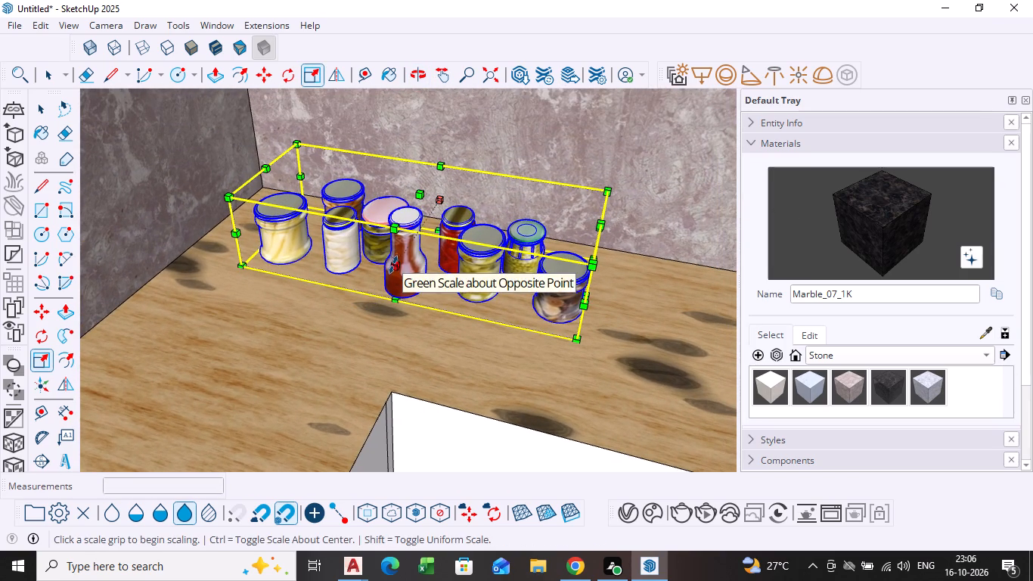
pyautogui.click(394, 267)
pyautogui.click(408, 249)
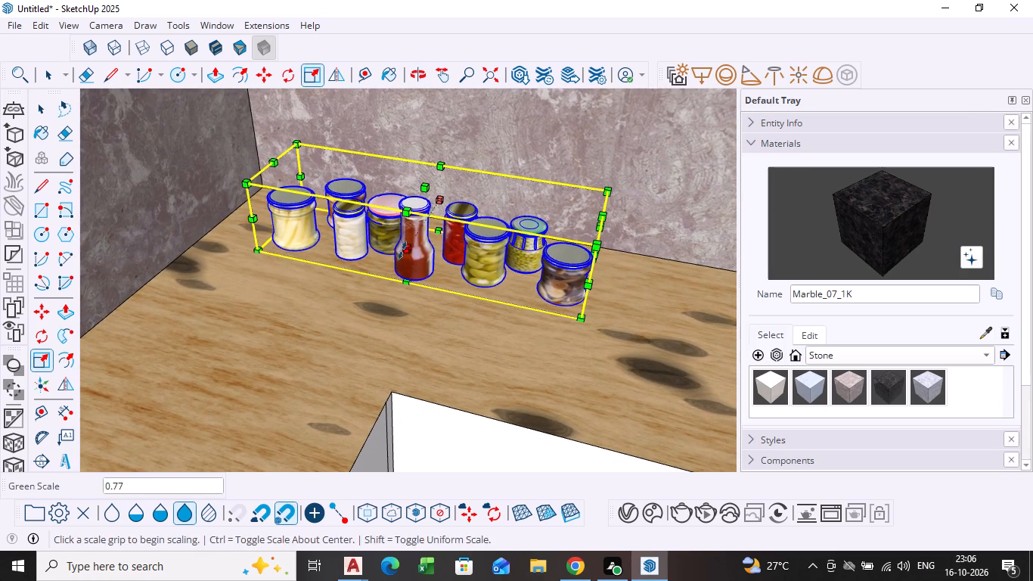
# Scale the jar set's height along the blue axis by about 2.00 and deselect it.
pyautogui.moveTo(384, 263); pyautogui.dragTo(300, 280, button='middle')
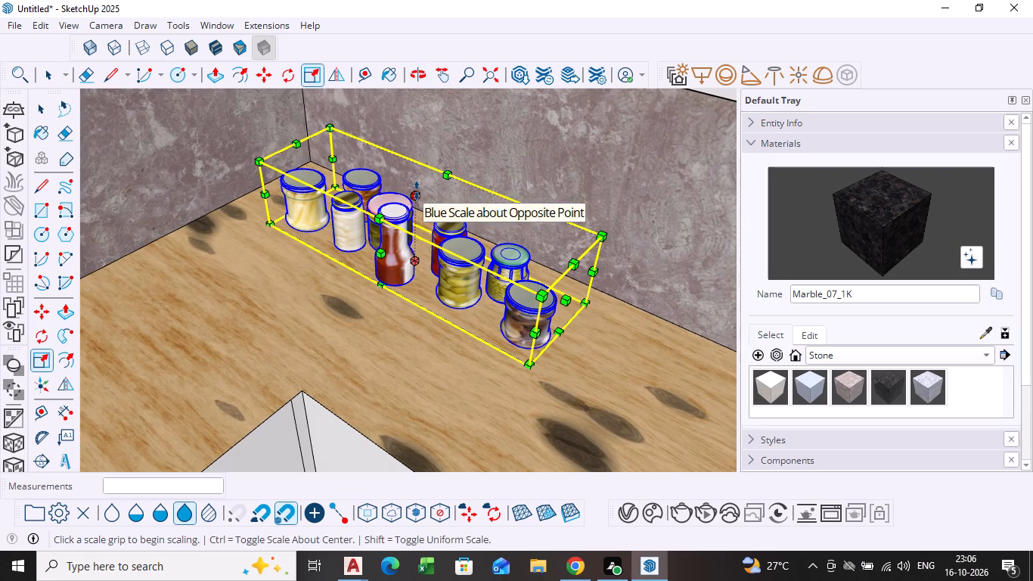
pyautogui.click(417, 191)
pyautogui.scroll(-5, 420, 132)
pyautogui.moveTo(416, 148); pyautogui.dragTo(441, 199, button='middle')
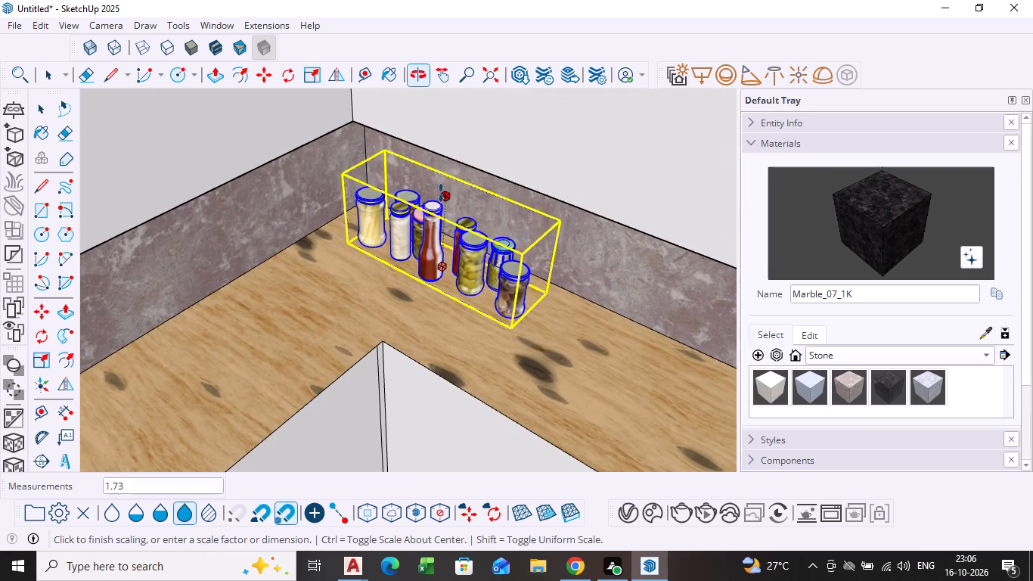
pyautogui.moveTo(438, 177); pyautogui.dragTo(551, 121, button='middle')
pyautogui.moveTo(470, 154); pyautogui.dragTo(474, 95, button='middle')
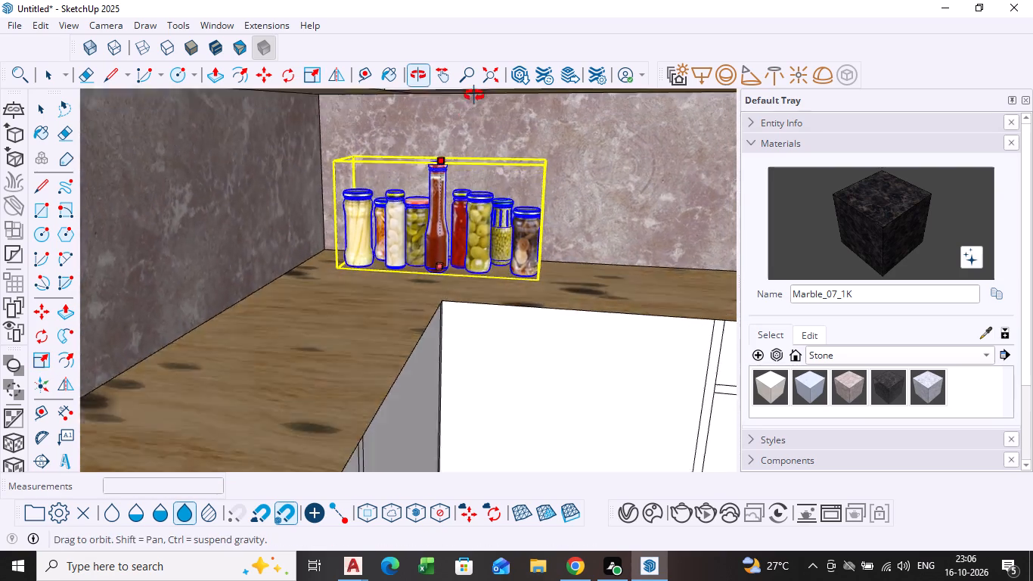
pyautogui.moveTo(474, 95); pyautogui.dragTo(488, 85, button='middle')
pyautogui.scroll(4, 454, 144)
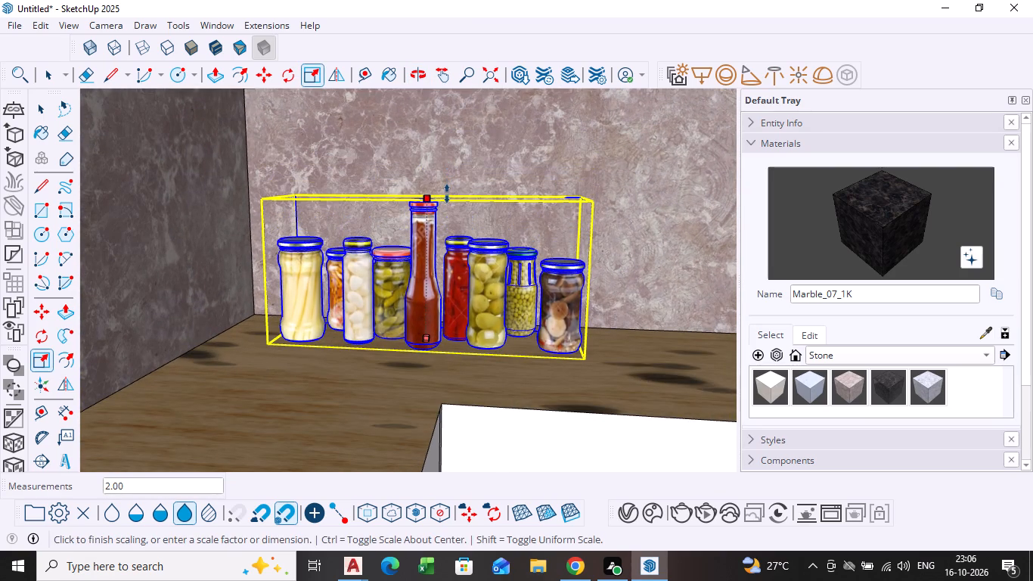
pyautogui.click(447, 194)
pyautogui.press('space')
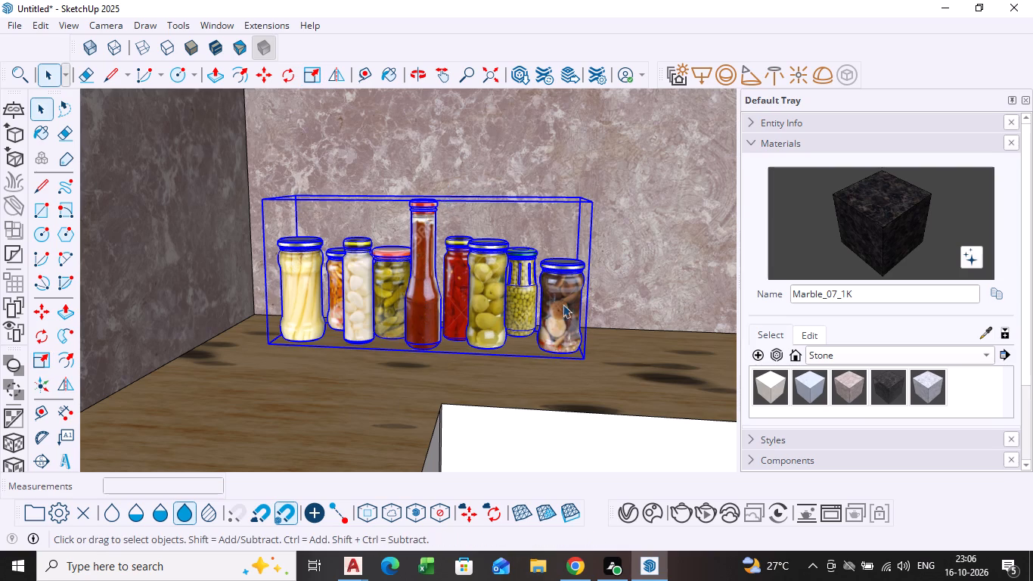
pyautogui.click(619, 343)
# Examine from the side how the jars stand on the worktop and against the marble backsplash.
pyautogui.scroll(-3, 612, 330)
pyautogui.moveTo(612, 330); pyautogui.dragTo(479, 297, button='middle')
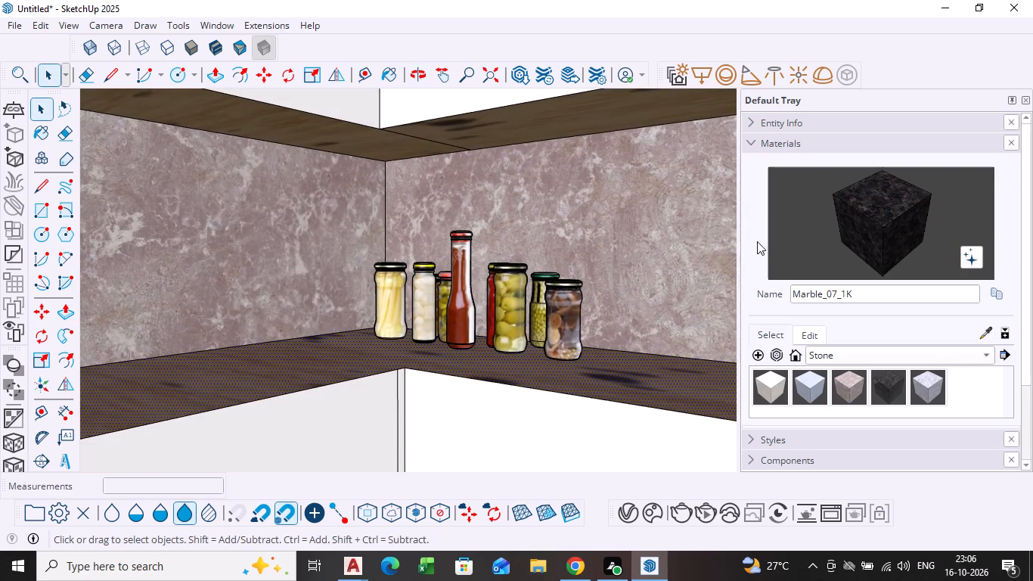
pyautogui.moveTo(633, 333); pyautogui.dragTo(434, 307, button='middle')
pyautogui.scroll(6, 468, 335)
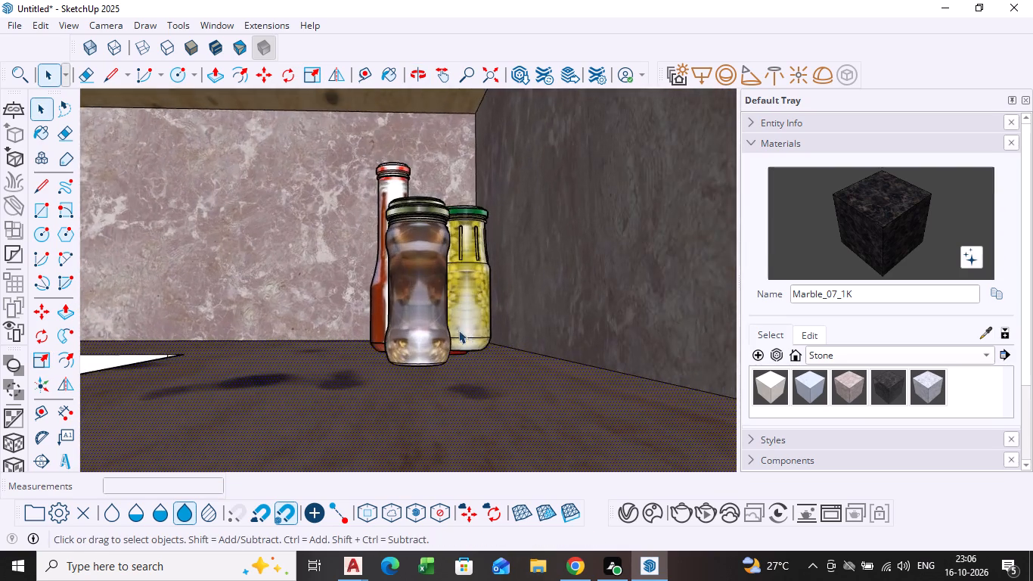
pyautogui.scroll(3, 458, 330)
pyautogui.moveTo(446, 312); pyautogui.dragTo(547, 342, button='middle')
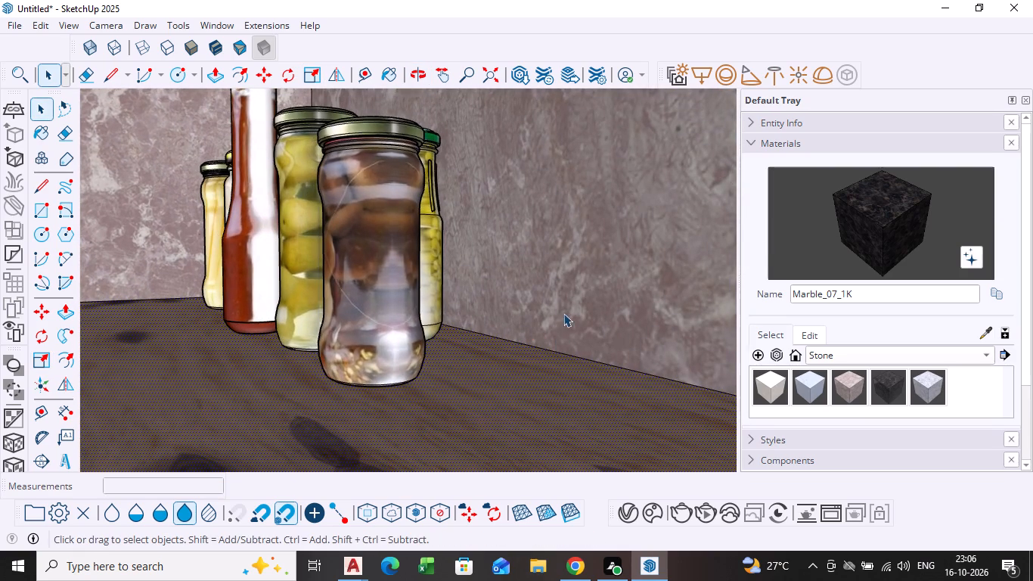
pyautogui.scroll(-4, 309, 338)
pyautogui.moveTo(340, 343); pyautogui.dragTo(383, 354, button='middle')
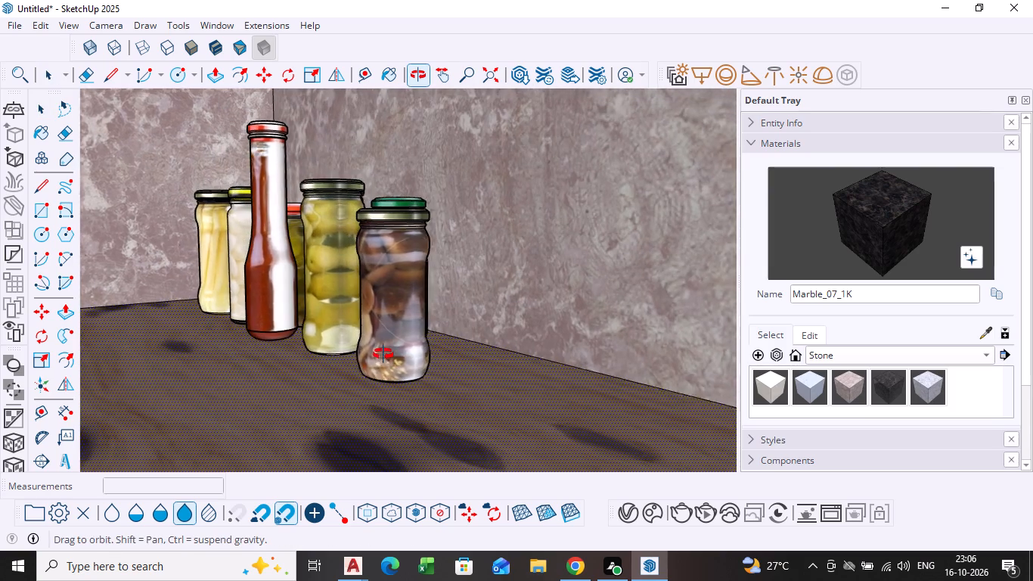
pyautogui.moveTo(383, 354); pyautogui.dragTo(389, 354, button='middle')
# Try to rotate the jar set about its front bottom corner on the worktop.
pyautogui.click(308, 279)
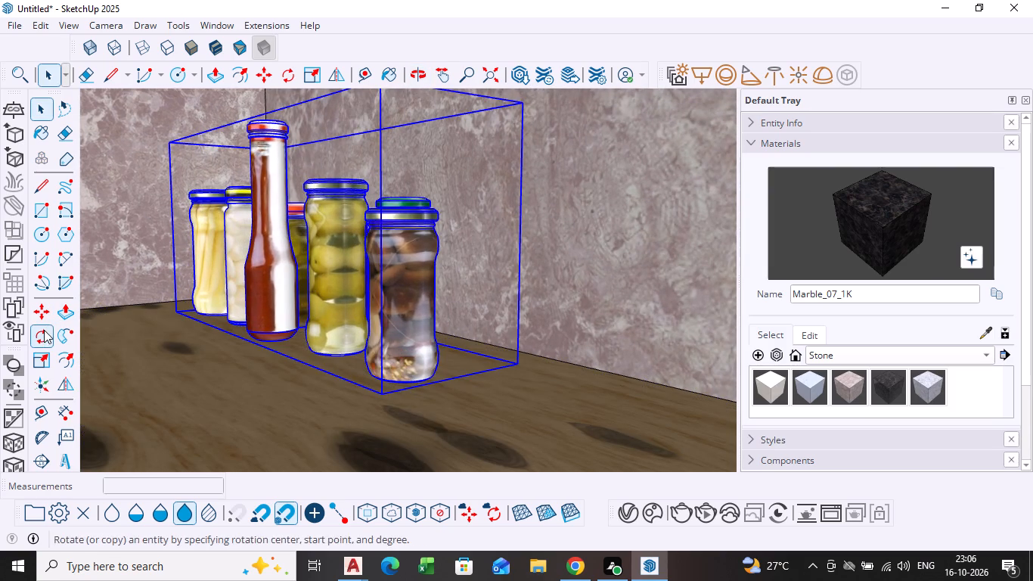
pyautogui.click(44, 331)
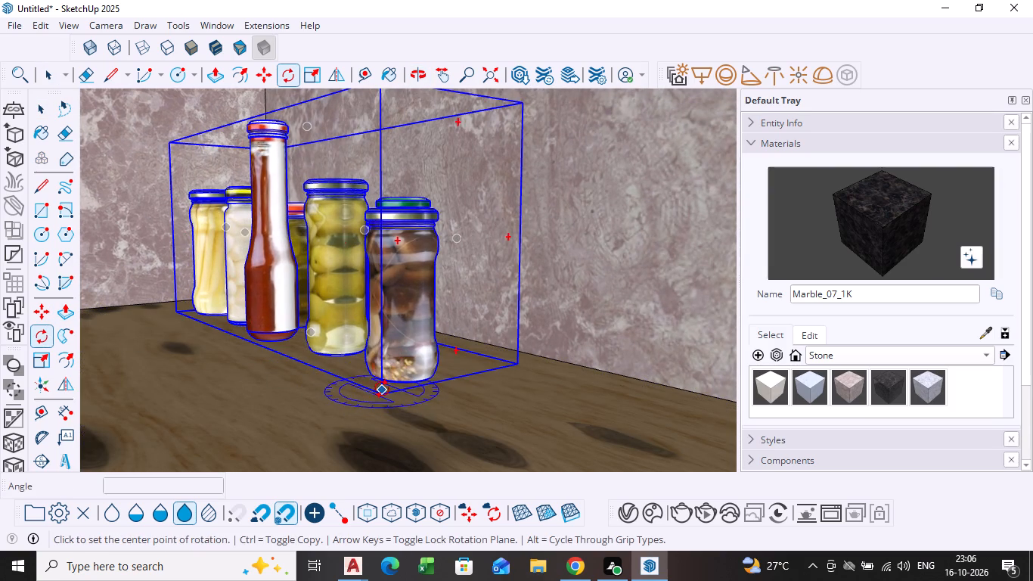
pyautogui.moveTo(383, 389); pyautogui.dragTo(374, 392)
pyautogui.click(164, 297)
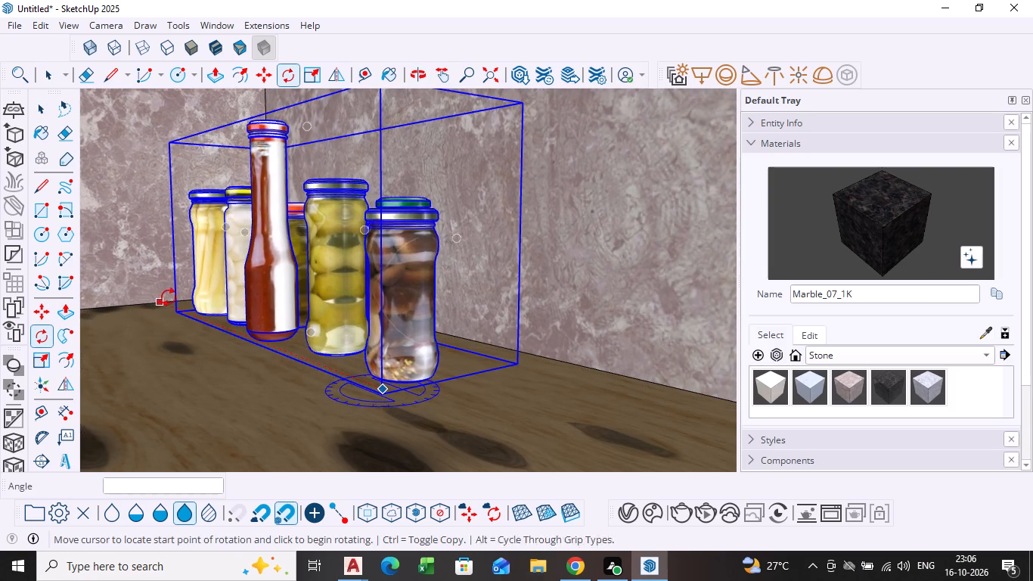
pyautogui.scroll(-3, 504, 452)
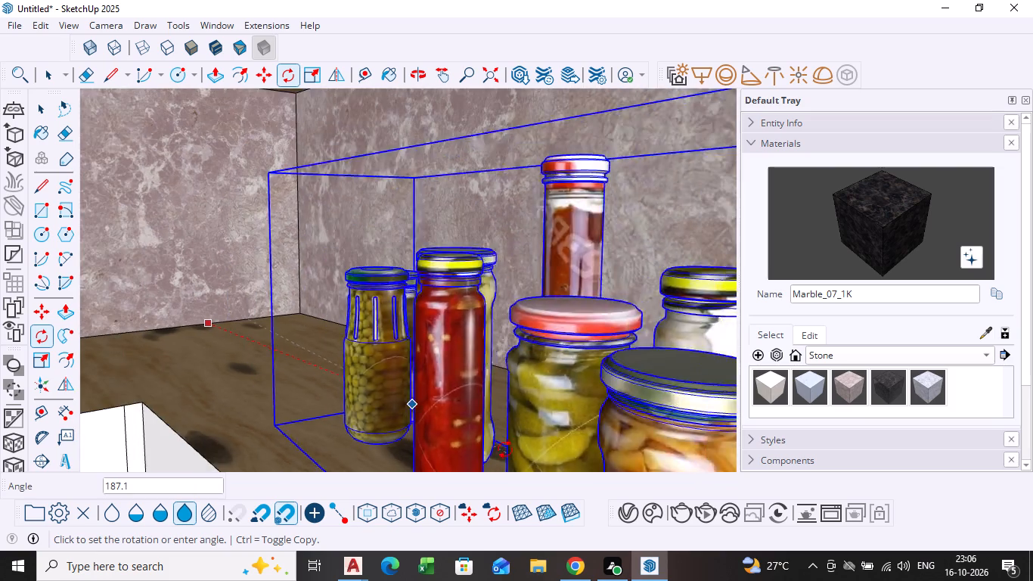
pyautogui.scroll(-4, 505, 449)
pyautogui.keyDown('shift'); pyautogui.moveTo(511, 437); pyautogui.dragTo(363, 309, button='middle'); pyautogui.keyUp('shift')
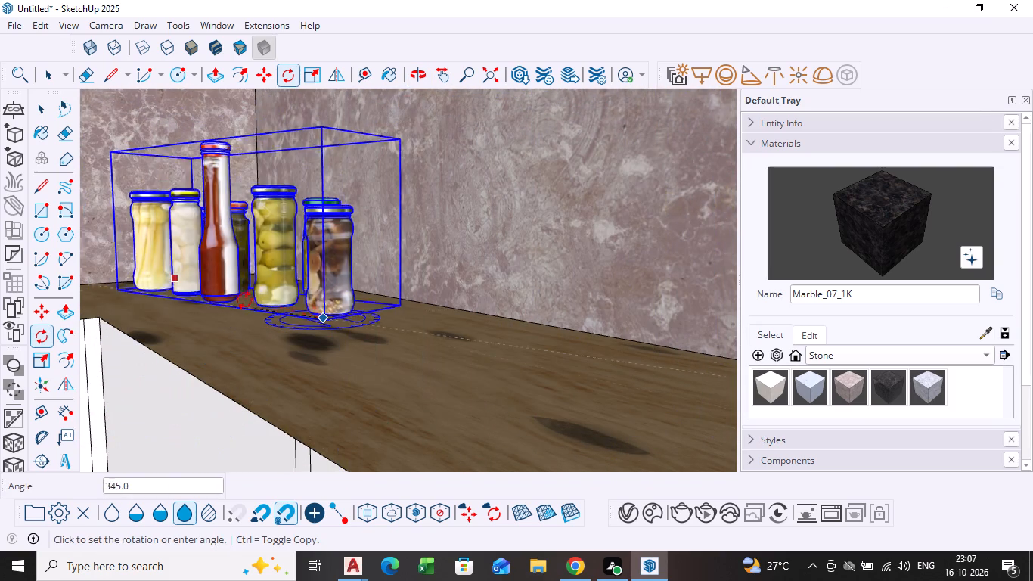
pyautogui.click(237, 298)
# Stretch the jar set along the backsplash on the red axis by about 1.33 and deselect it.
pyautogui.moveTo(303, 346); pyautogui.dragTo(312, 347, button='middle')
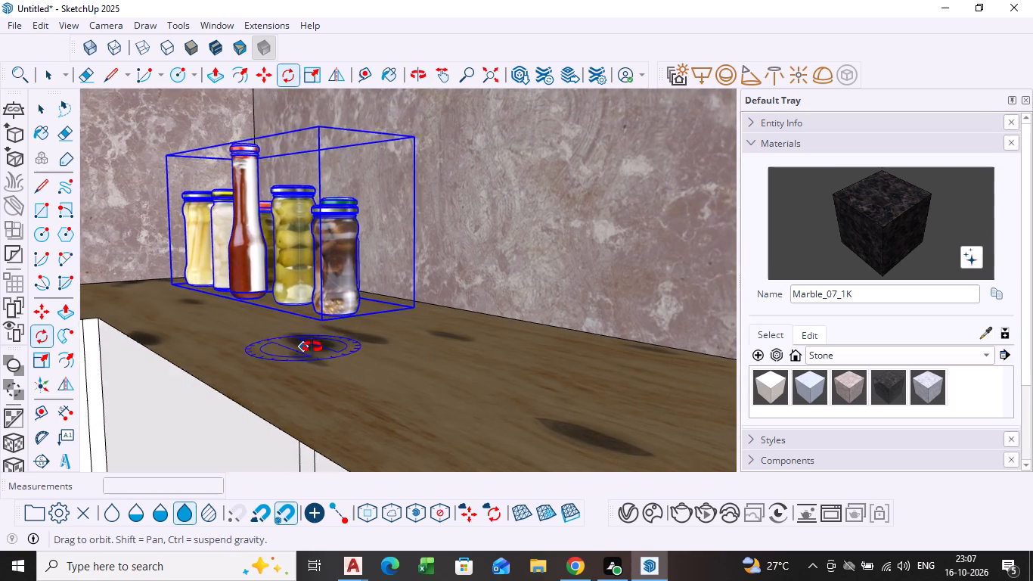
pyautogui.moveTo(312, 347); pyautogui.dragTo(529, 380, button='middle')
pyautogui.scroll(-1, 517, 377)
pyautogui.scroll(-3, 291, 325)
pyautogui.keyDown('shift'); pyautogui.moveTo(283, 322); pyautogui.dragTo(433, 325, button='middle'); pyautogui.keyUp('shift')
pyautogui.moveTo(475, 327); pyautogui.dragTo(312, 350, button='middle')
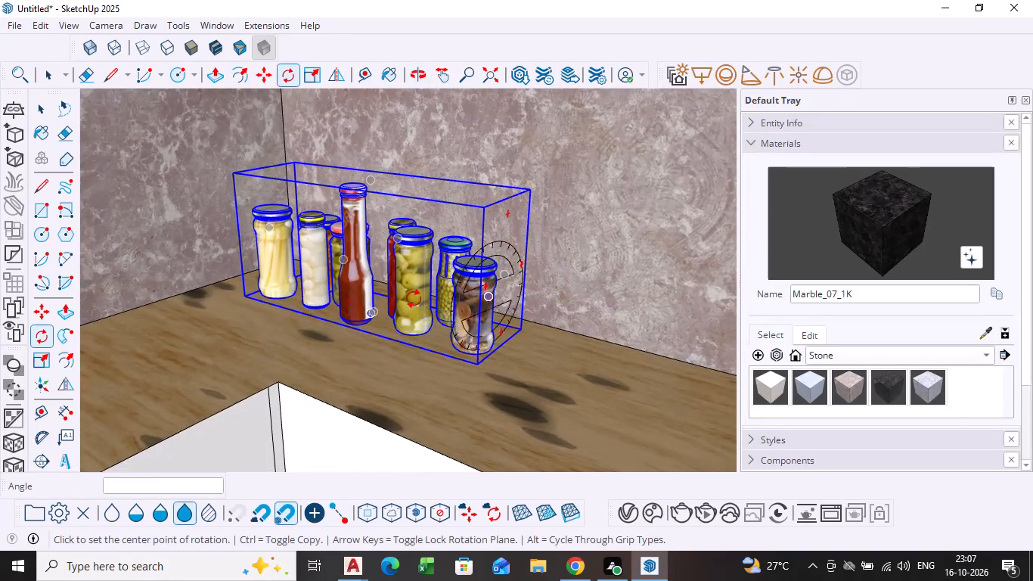
pyautogui.press('space')
pyautogui.click(43, 363)
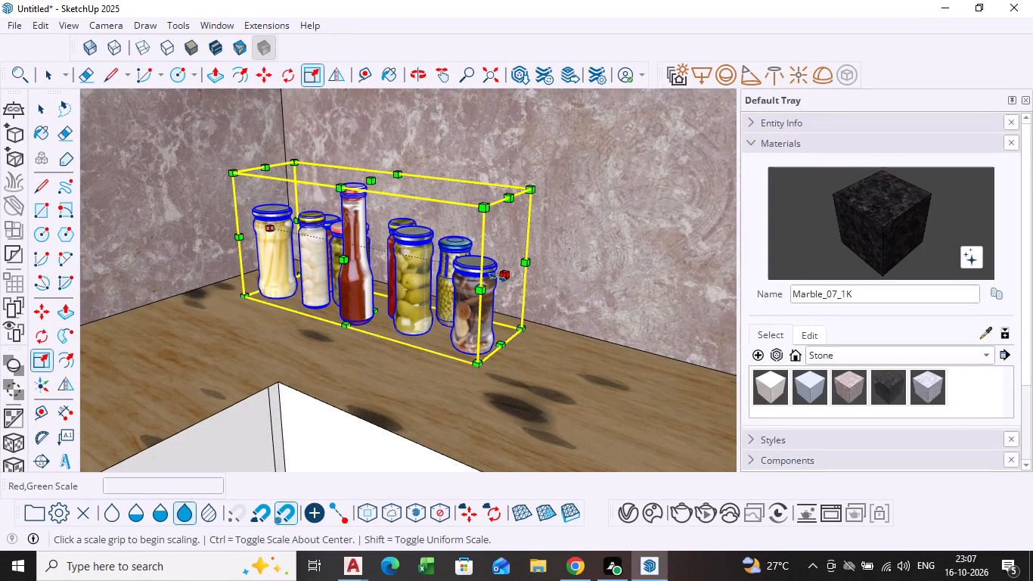
pyautogui.click(498, 277)
pyautogui.click(610, 328)
pyautogui.press('space')
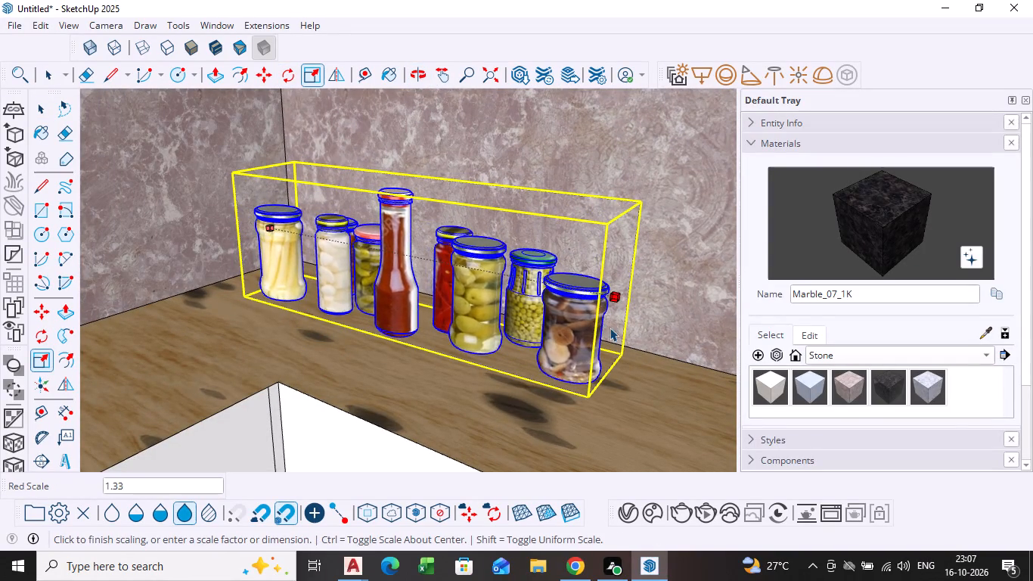
pyautogui.scroll(-5, 401, 370)
pyautogui.moveTo(410, 369); pyautogui.dragTo(543, 328, button='middle')
pyautogui.click(576, 347)
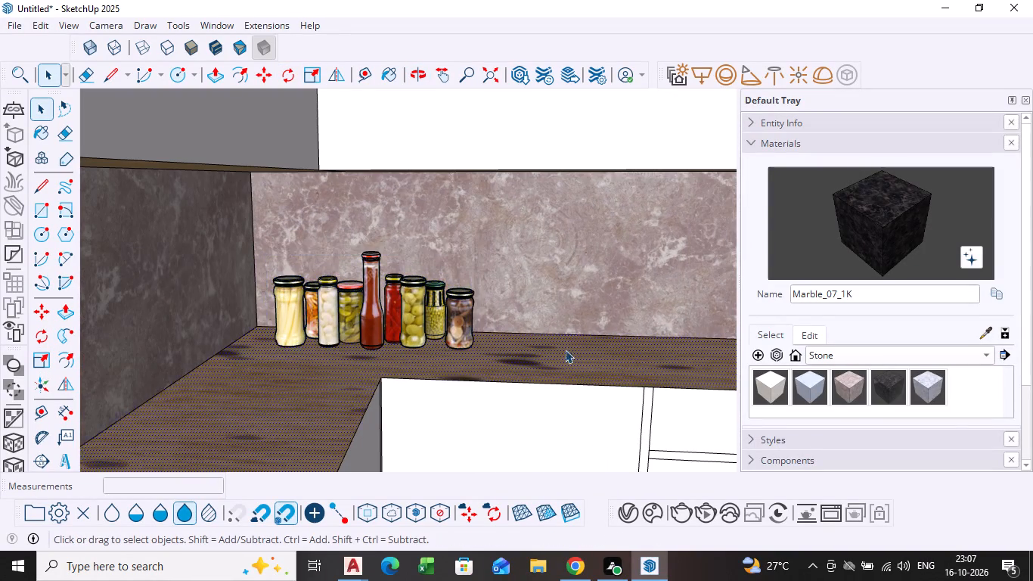
# Nudge the jar set slightly on the worktop near the kitchen corner.
pyautogui.scroll(-5, 552, 350)
pyautogui.scroll(-3, 478, 343)
pyautogui.moveTo(476, 343); pyautogui.dragTo(385, 293, button='middle')
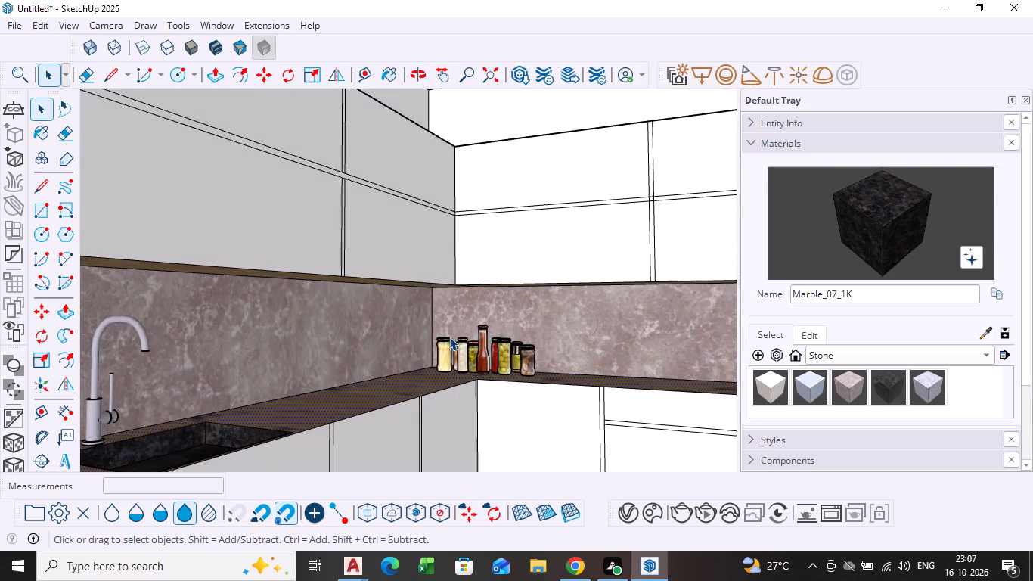
pyautogui.scroll(4, 473, 340)
pyautogui.click(485, 363)
pyautogui.press('m')
pyautogui.click(485, 363)
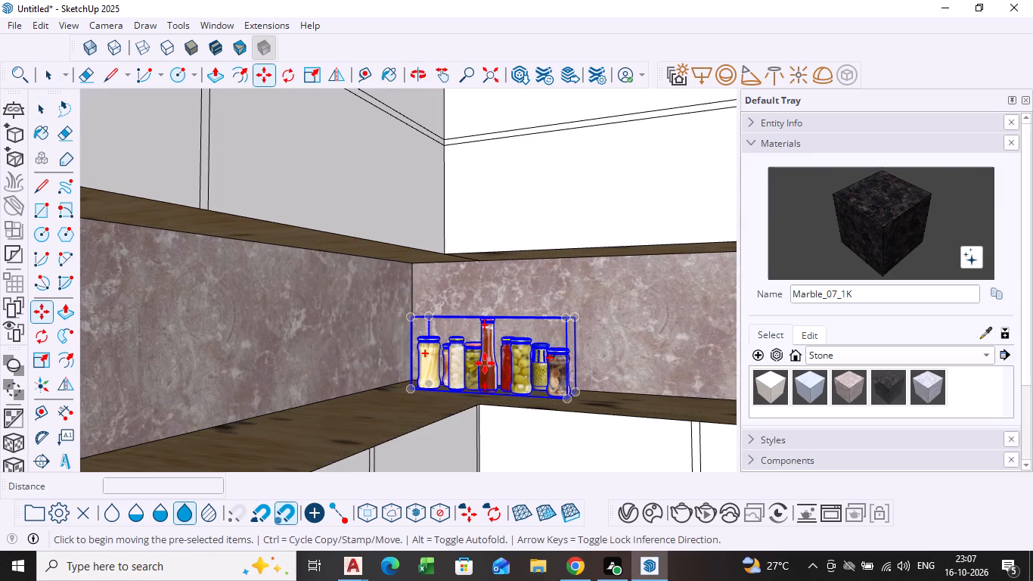
pyautogui.click(487, 371)
pyautogui.press('space')
pyautogui.scroll(-10, 489, 399)
pyautogui.click(523, 416)
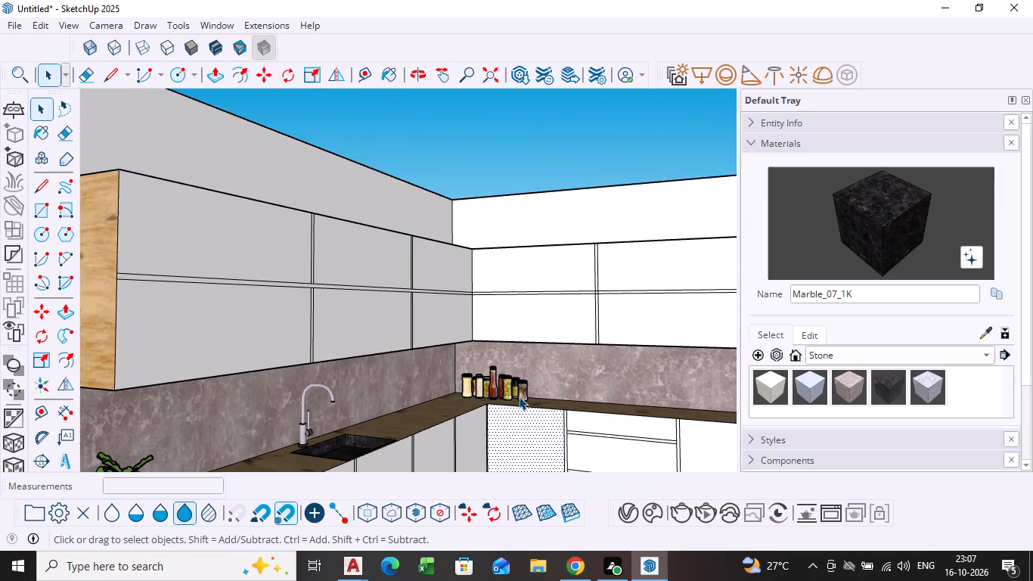
# Search 3D Warehouse for "hand wash" models.
pyautogui.scroll(-2, 510, 360)
pyautogui.keyDown('shift'); pyautogui.moveTo(507, 362); pyautogui.dragTo(386, 265, button='middle'); pyautogui.keyUp('shift')
pyautogui.moveTo(378, 291); pyautogui.dragTo(349, 367, button='middle')
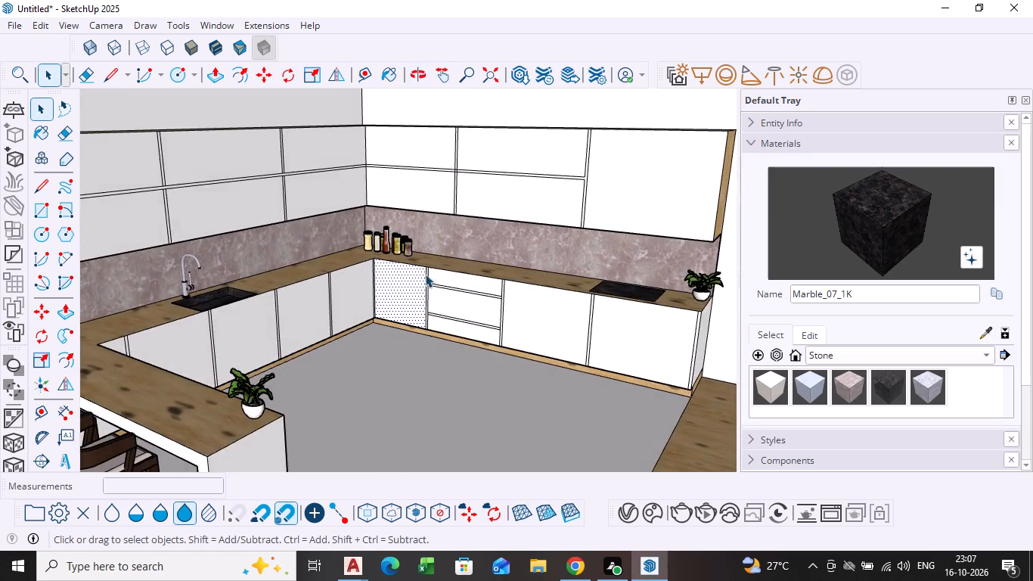
pyautogui.scroll(4, 426, 271)
pyautogui.moveTo(529, 314); pyautogui.dragTo(476, 347, button='middle')
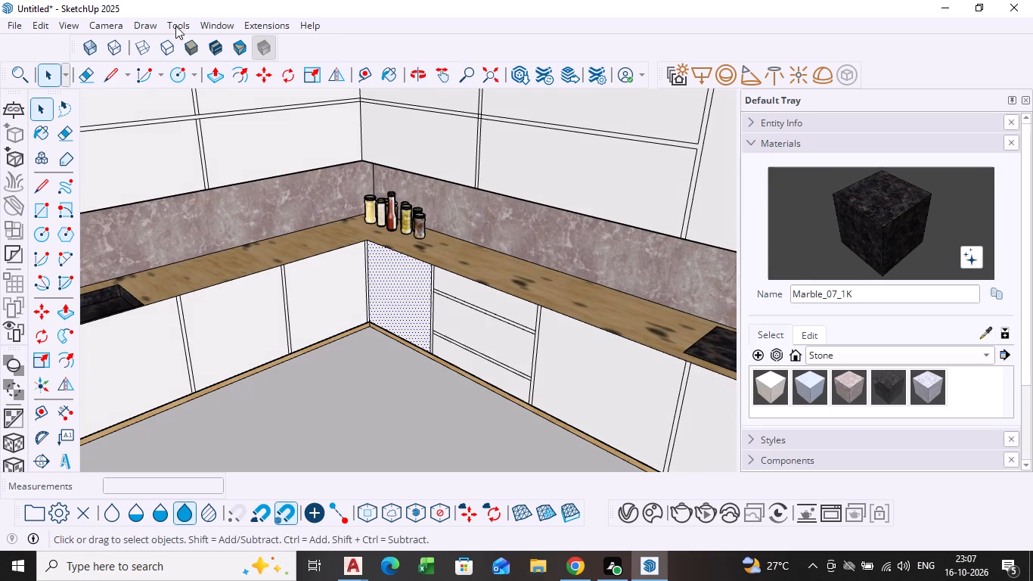
pyautogui.click(209, 23)
pyautogui.click(240, 138)
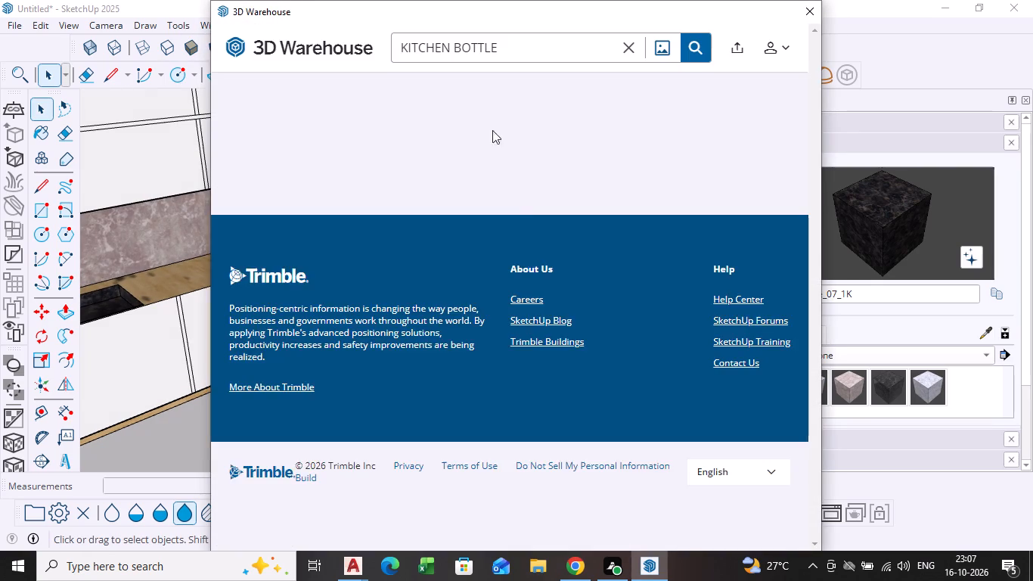
pyautogui.click(508, 42)
pyautogui.press('BackSpace')
pyautogui.press('BackSpace')
pyautogui.press('BackSpace')
pyautogui.press('BackSpace')
pyautogui.press('BackSpace')
pyautogui.press('BackSpace')
pyautogui.press('BackSpace')
pyautogui.press('BackSpace')
pyautogui.press('BackSpace')
pyautogui.press('BackSpace')
pyautogui.press('BackSpace')
pyautogui.press('BackSpace')
pyautogui.press('BackSpace')
pyautogui.press('BackSpace')
pyautogui.press('BackSpace')
pyautogui.press('BackSpace')
pyautogui.press('BackSpace')
pyautogui.press('BackSpace')
pyautogui.press('BackSpace')
pyautogui.press('BackSpace')
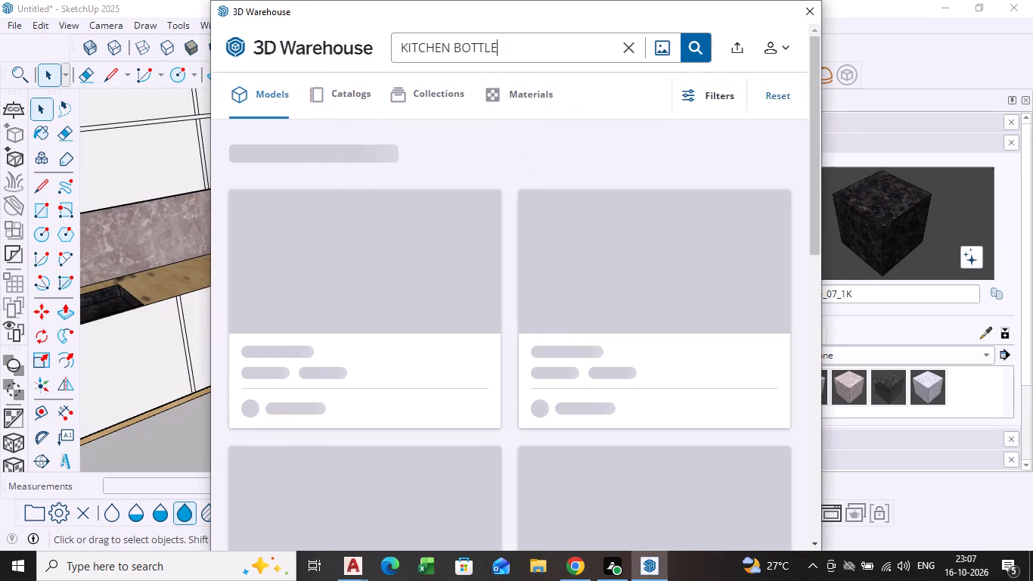
pyautogui.write('ha')
pyautogui.write('nd')
pyautogui.press('space')
pyautogui.press('w')
pyautogui.press('a')
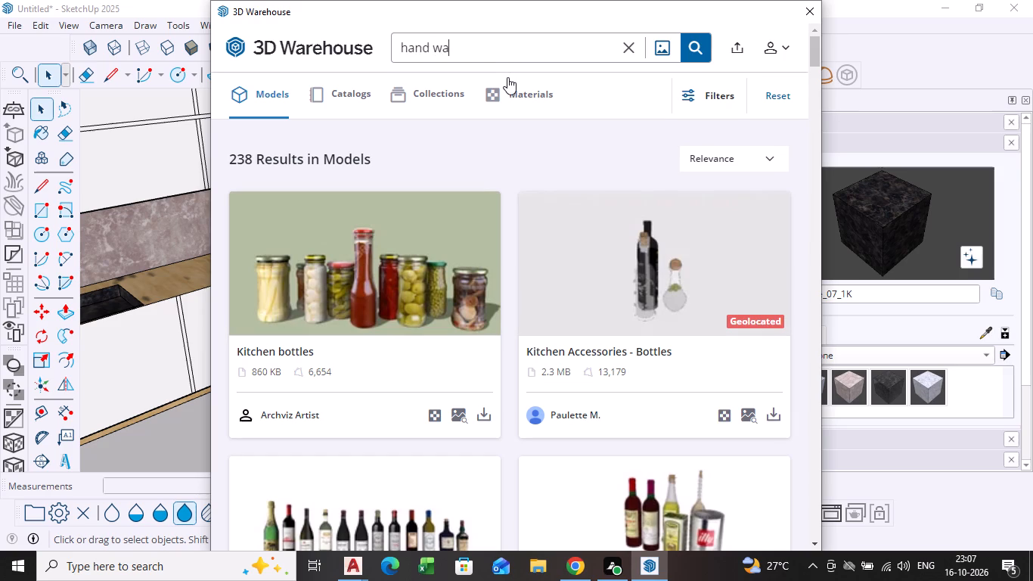
pyautogui.press('s')
pyautogui.press('space')
pyautogui.press('h')
pyautogui.press('Return')
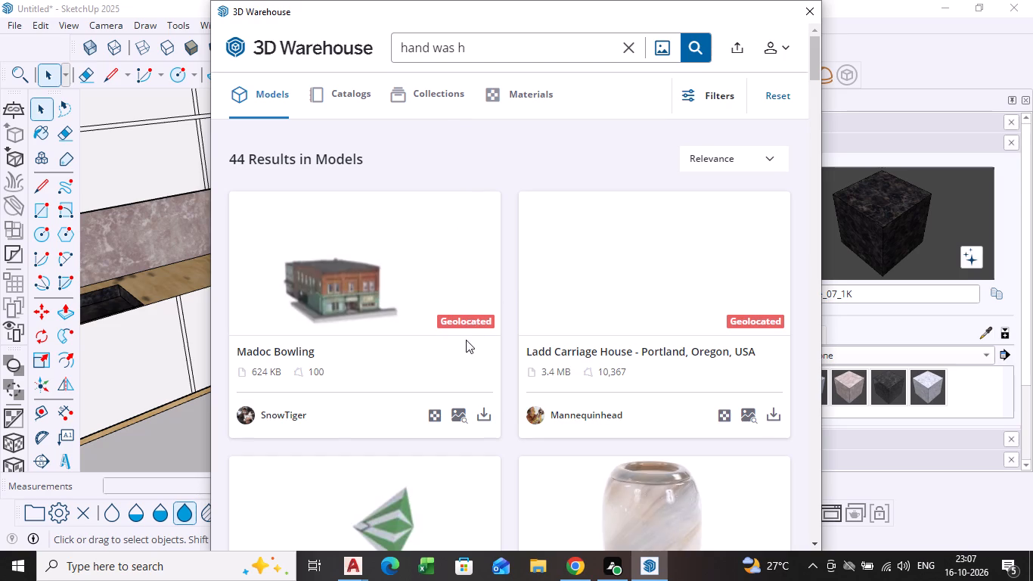
pyautogui.scroll(-3, 542, 308)
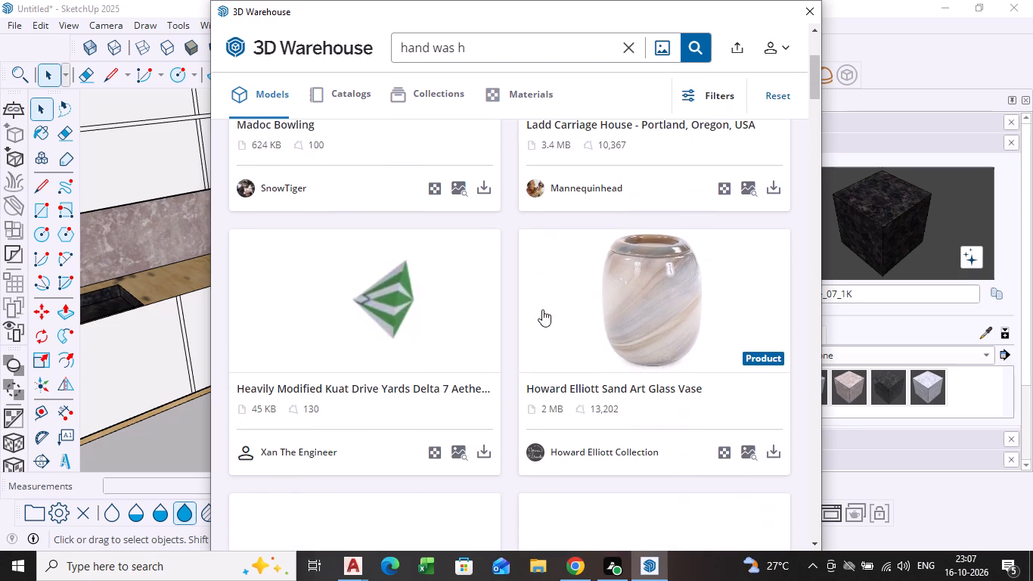
pyautogui.scroll(3, 520, 281)
pyautogui.click(457, 49)
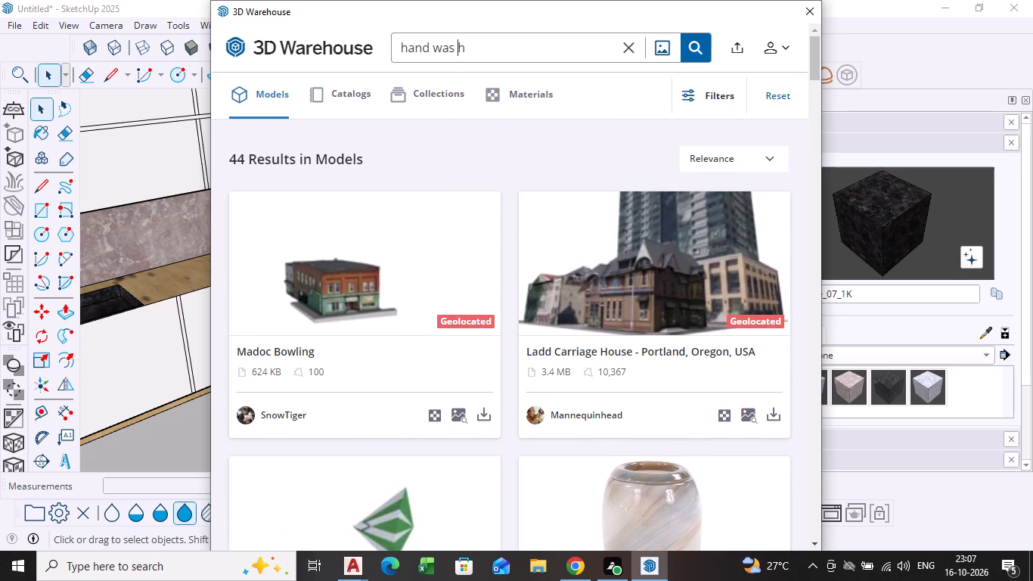
pyautogui.press('BackSpace')
pyautogui.press('Return')
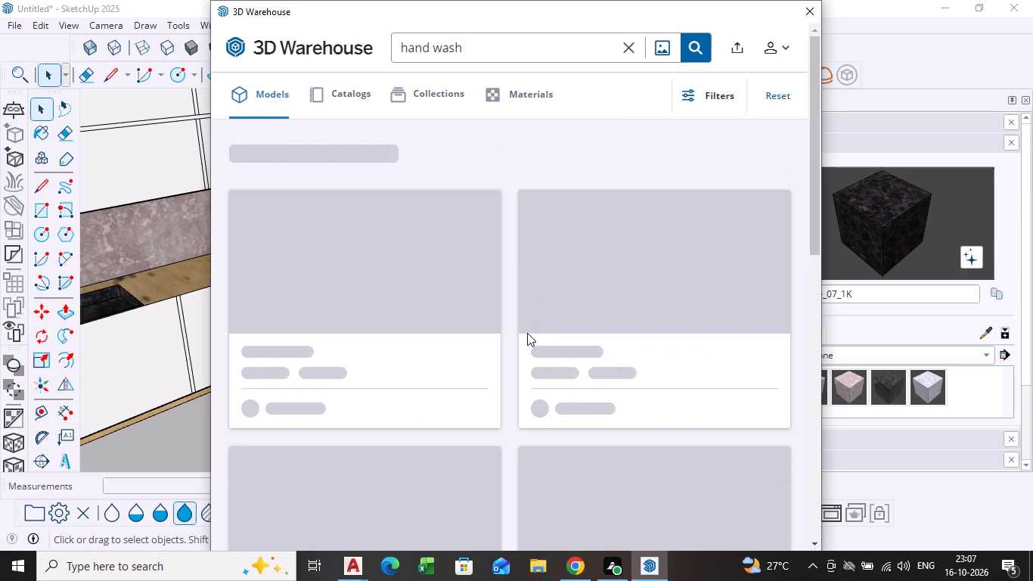
# Find the yellow bottle named "hand wash" (61 KB) in the results and load it directly into the model.
pyautogui.scroll(-3, 520, 342)
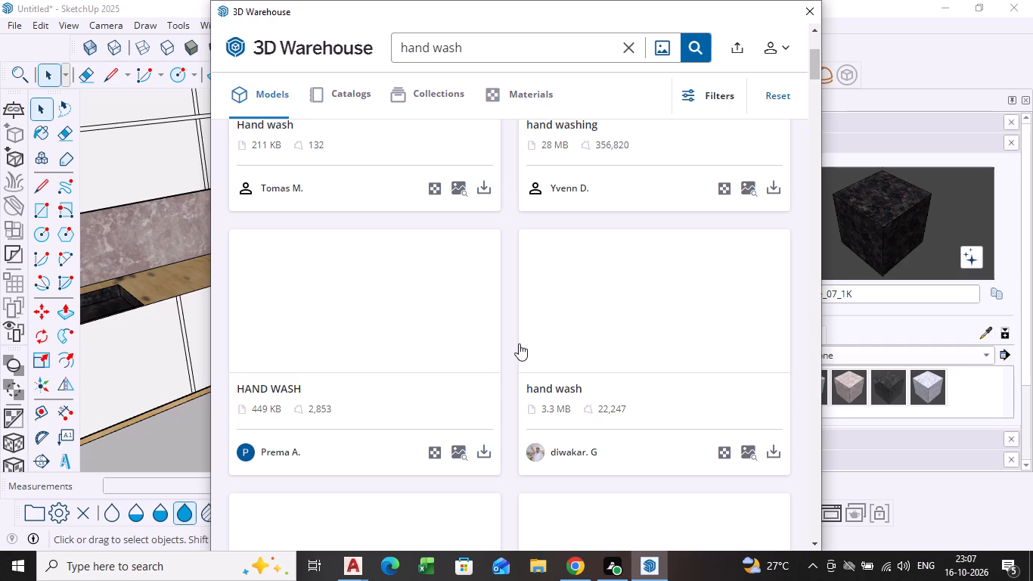
pyautogui.scroll(4, 664, 396)
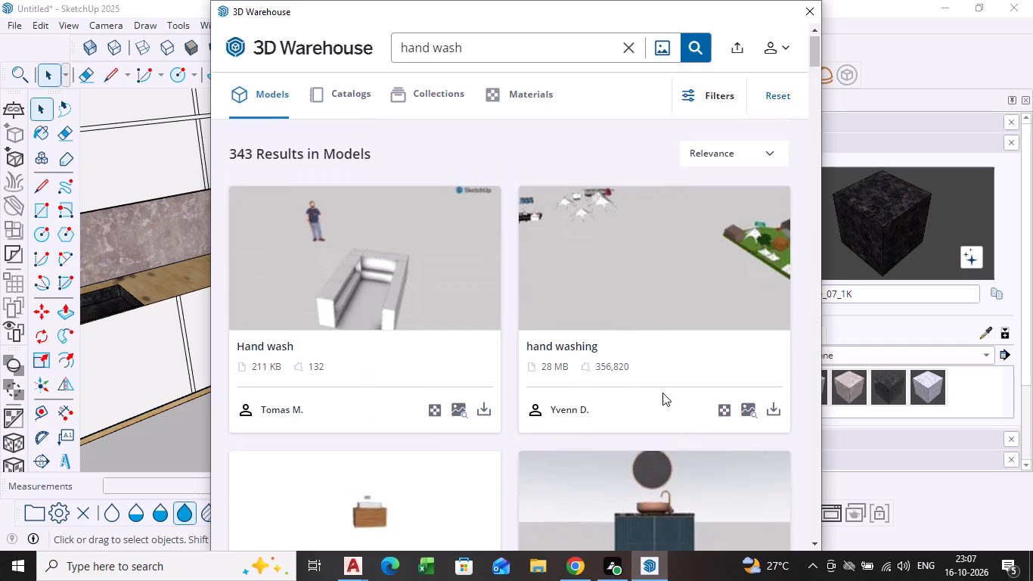
pyautogui.scroll(-7, 623, 379)
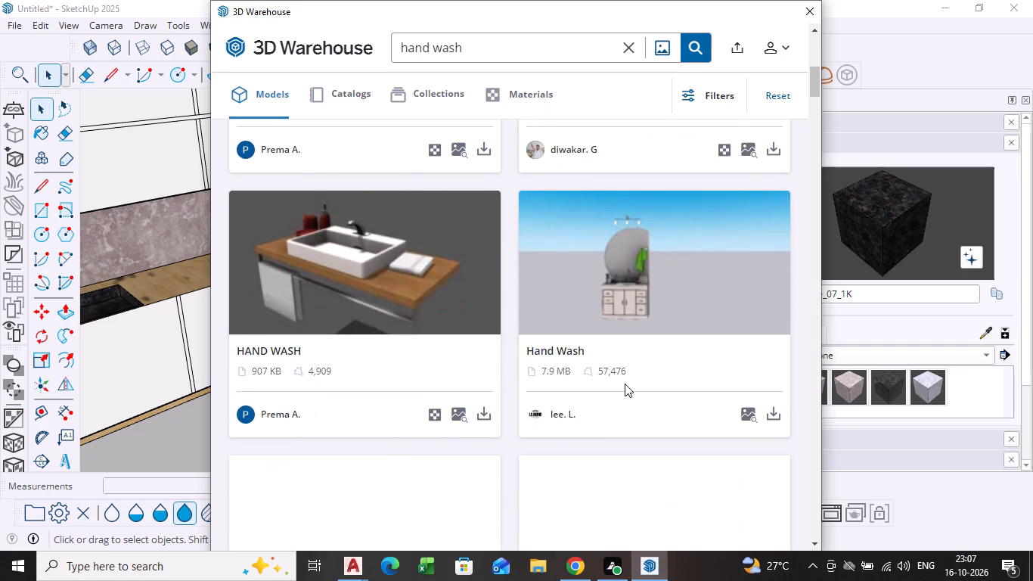
pyautogui.scroll(-3, 624, 387)
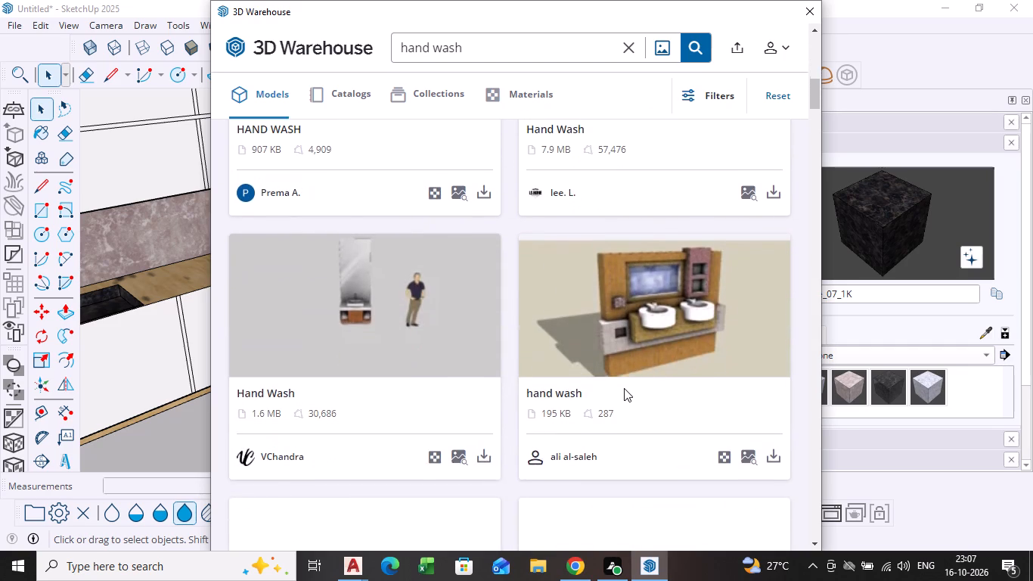
pyautogui.scroll(-6, 622, 390)
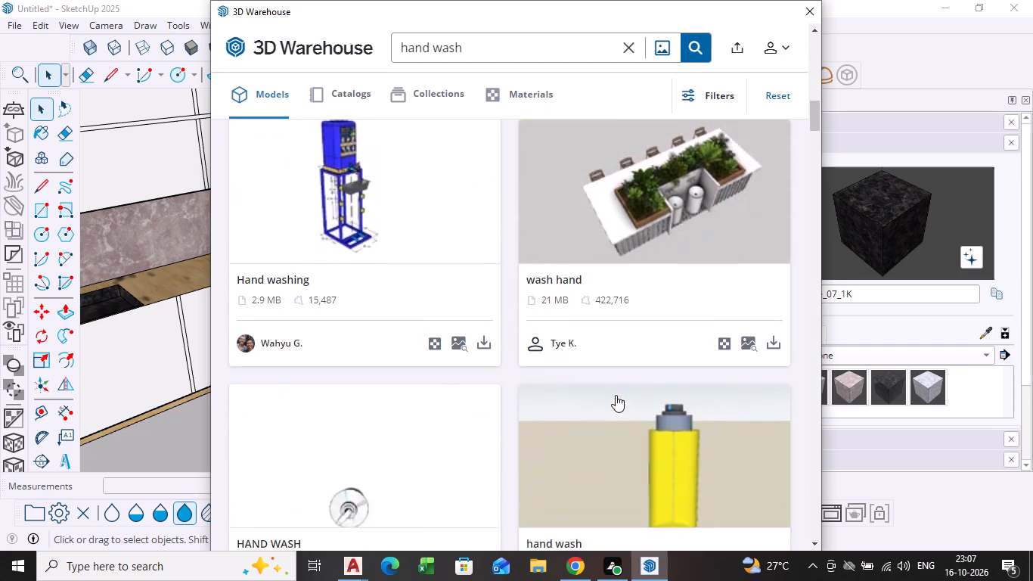
pyautogui.scroll(-3, 614, 397)
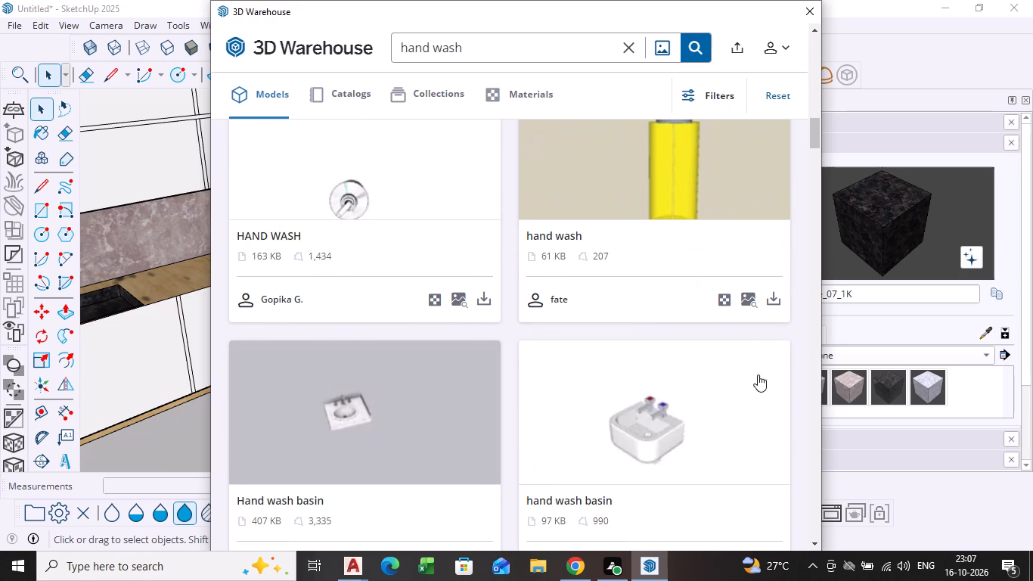
pyautogui.click(770, 292)
pyautogui.click(461, 295)
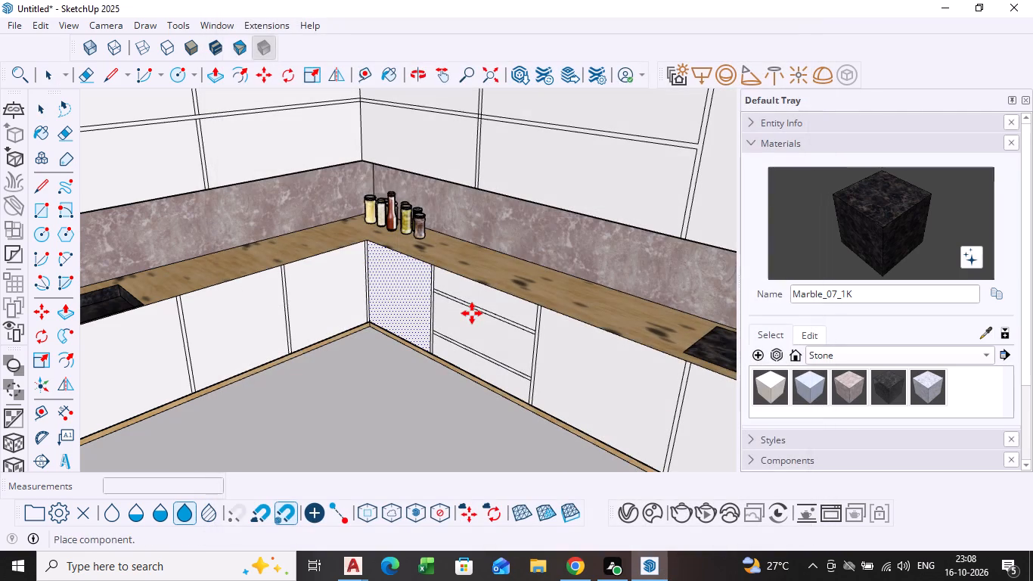
# Place the hand wash bottle on the wooden worktop beside the black marble sink.
pyautogui.scroll(-3, 338, 310)
pyautogui.keyDown('shift'); pyautogui.moveTo(314, 315); pyautogui.dragTo(536, 272, button='middle'); pyautogui.keyUp('shift')
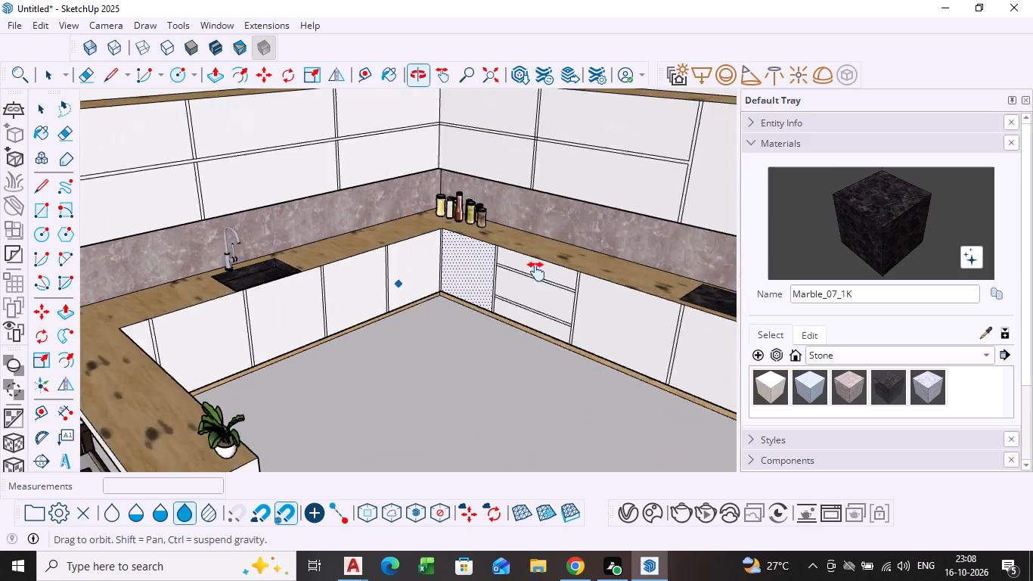
pyautogui.keyDown('shift'); pyautogui.moveTo(536, 272); pyautogui.dragTo(551, 280, button='middle'); pyautogui.keyUp('shift')
pyautogui.scroll(8, 466, 256)
pyautogui.click(482, 244)
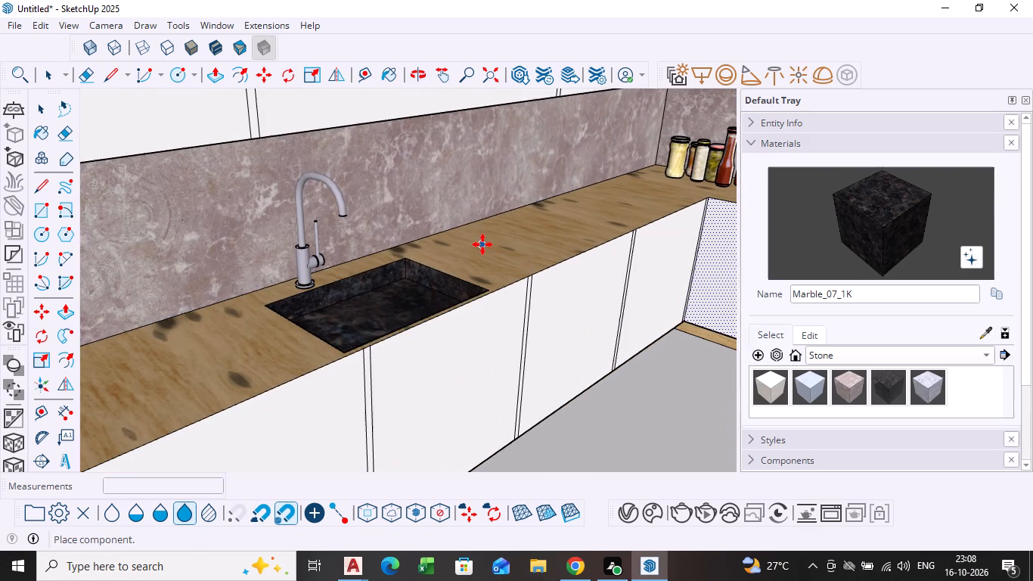
# Find the oversized hand wash bottle above the kitchen and scale its height along the blue axis by about 0.11.
pyautogui.scroll(-15, 500, 253)
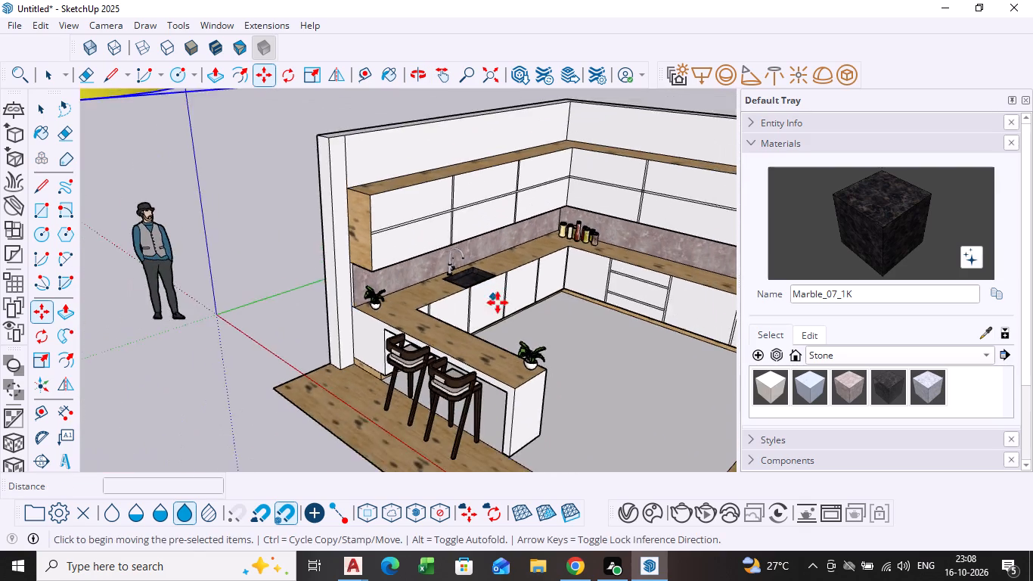
pyautogui.scroll(-11, 498, 303)
pyautogui.keyDown('shift'); pyautogui.moveTo(539, 341); pyautogui.dragTo(393, 318, button='middle'); pyautogui.keyUp('shift')
pyautogui.moveTo(640, 313); pyautogui.dragTo(458, 461, button='middle')
pyautogui.scroll(-1, 610, 313)
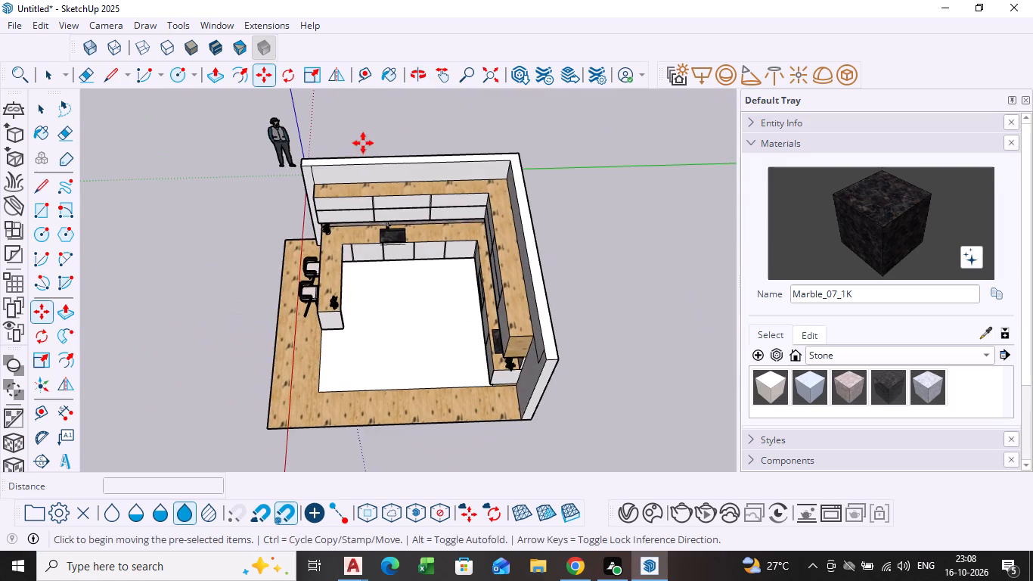
pyautogui.scroll(-1, 367, 149)
pyautogui.moveTo(368, 151); pyautogui.dragTo(409, 61, button='middle')
pyautogui.scroll(-13, 378, 176)
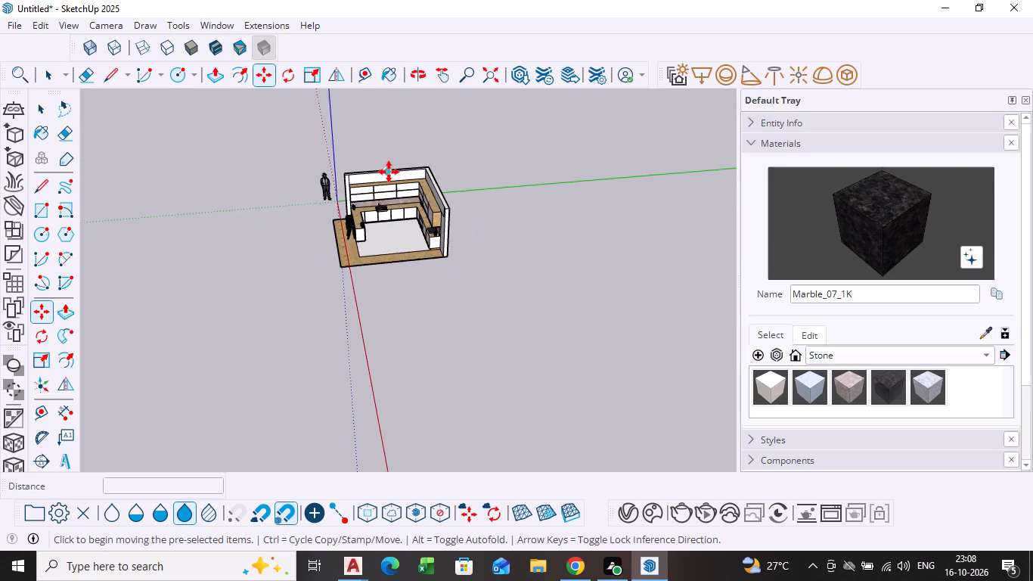
pyautogui.scroll(-3, 389, 172)
pyautogui.keyDown('shift'); pyautogui.moveTo(389, 184); pyautogui.dragTo(352, 369, button='middle'); pyautogui.keyUp('shift')
pyautogui.keyDown('shift'); pyautogui.scroll(-1, 360, 364); pyautogui.keyUp('shift')
pyautogui.scroll(-5, 330, 206)
pyautogui.keyDown('shift'); pyautogui.moveTo(337, 216); pyautogui.dragTo(348, 236, button='middle'); pyautogui.keyUp('shift')
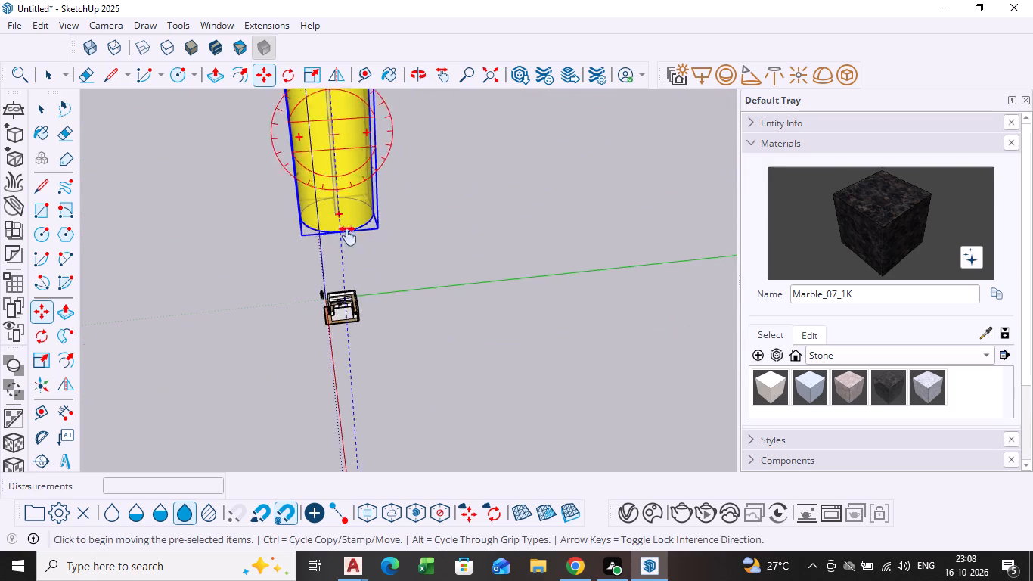
pyautogui.keyDown('shift'); pyautogui.moveTo(348, 236); pyautogui.dragTo(356, 362, button='middle'); pyautogui.keyUp('shift')
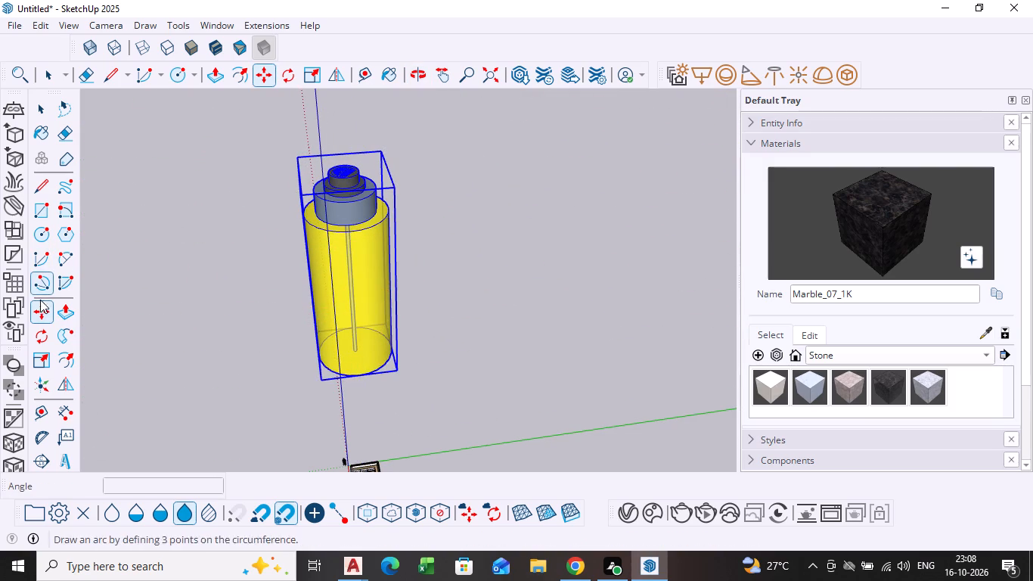
pyautogui.click(40, 359)
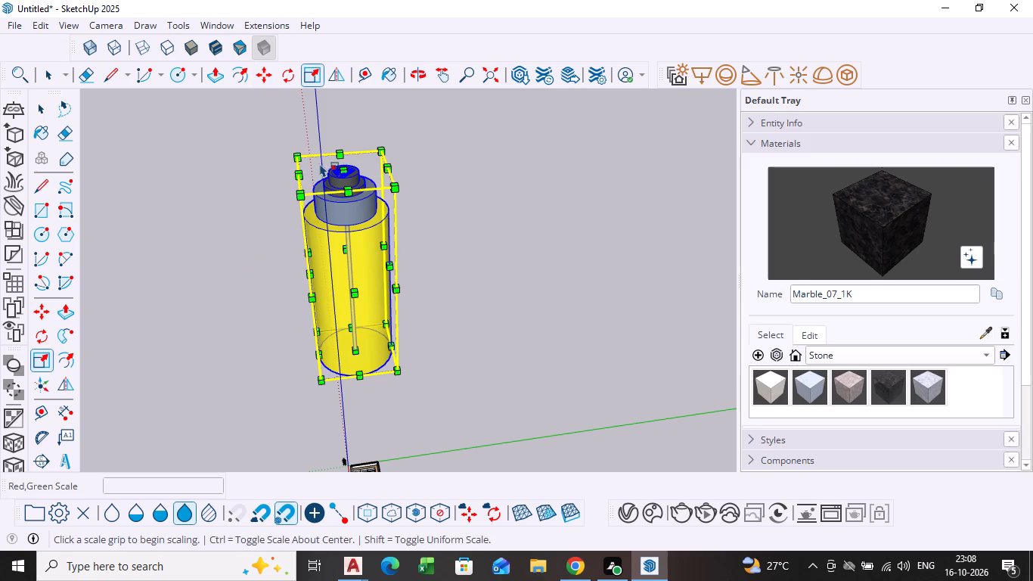
pyautogui.click(339, 169)
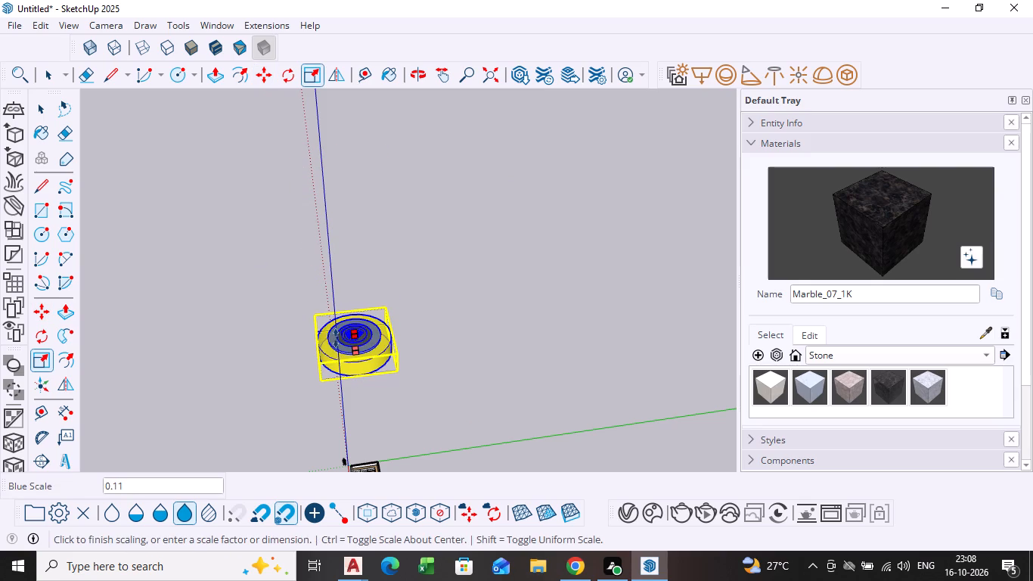
pyautogui.click(336, 329)
# Shrink the hand wash bottle along the green axis, and scale it along the red axis by about 0.38.
pyautogui.moveTo(309, 384); pyautogui.dragTo(446, 319, button='middle')
pyautogui.scroll(4, 272, 429)
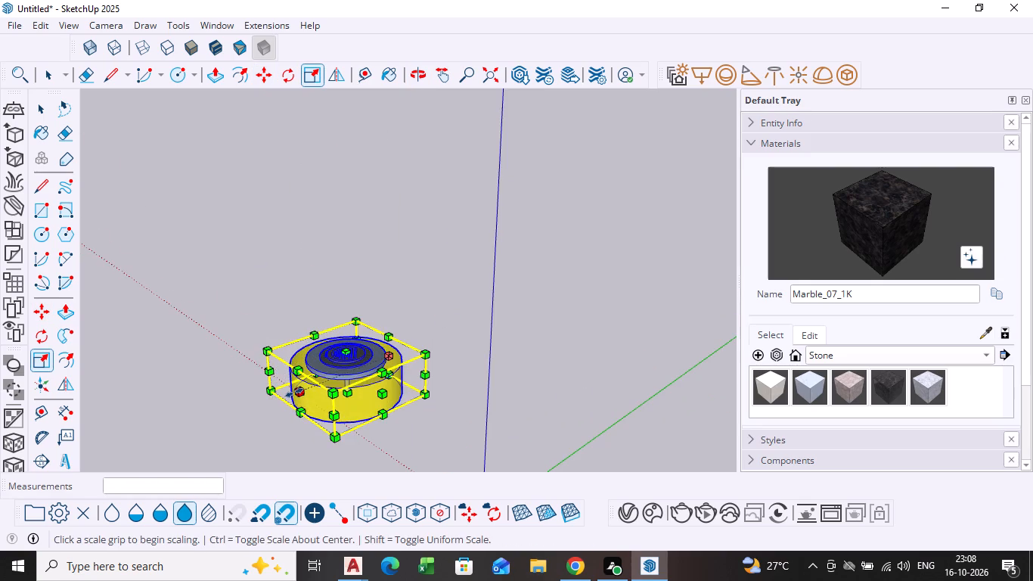
pyautogui.click(294, 393)
pyautogui.click(346, 377)
pyautogui.click(403, 380)
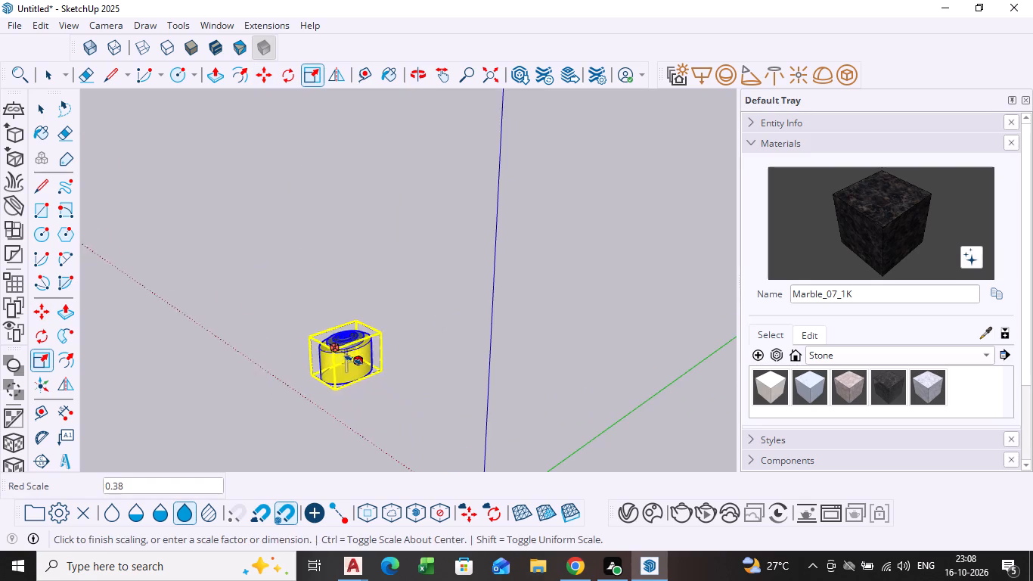
pyautogui.click(349, 359)
# Narrow the hand wash bottle further along the green axis by about 0.42.
pyautogui.moveTo(399, 354); pyautogui.dragTo(283, 390, button='middle')
pyautogui.scroll(9, 386, 331)
pyautogui.moveTo(352, 327); pyautogui.dragTo(315, 355, button='middle')
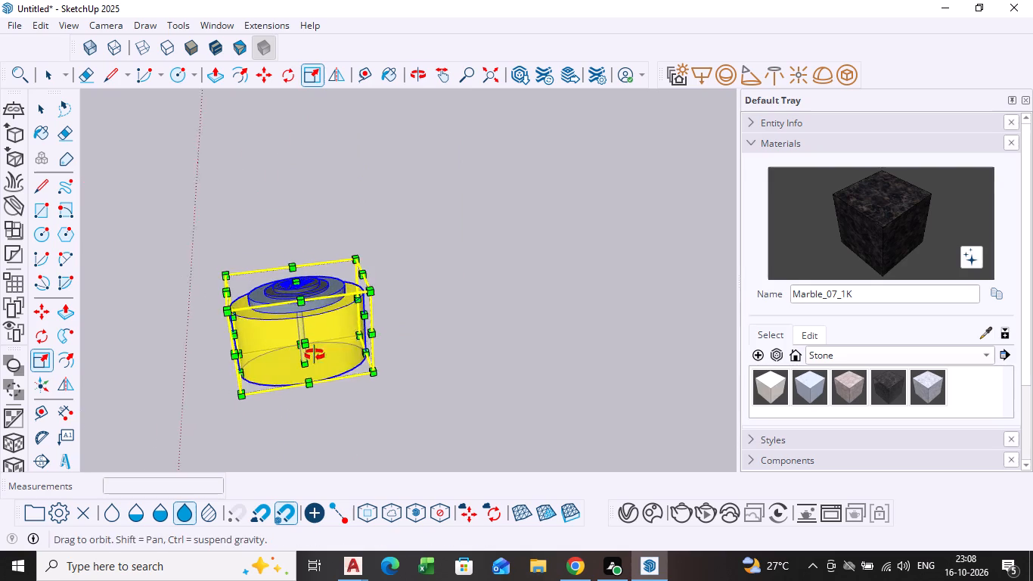
pyautogui.moveTo(315, 355); pyautogui.dragTo(265, 366, button='middle')
pyautogui.scroll(4, 360, 330)
pyautogui.click(366, 287)
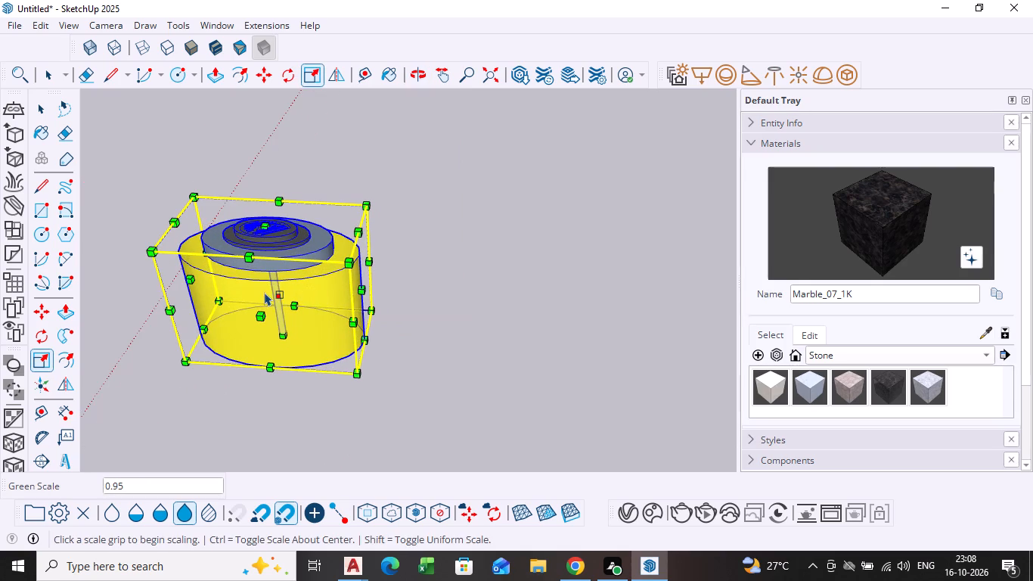
pyautogui.click(357, 290)
pyautogui.click(265, 279)
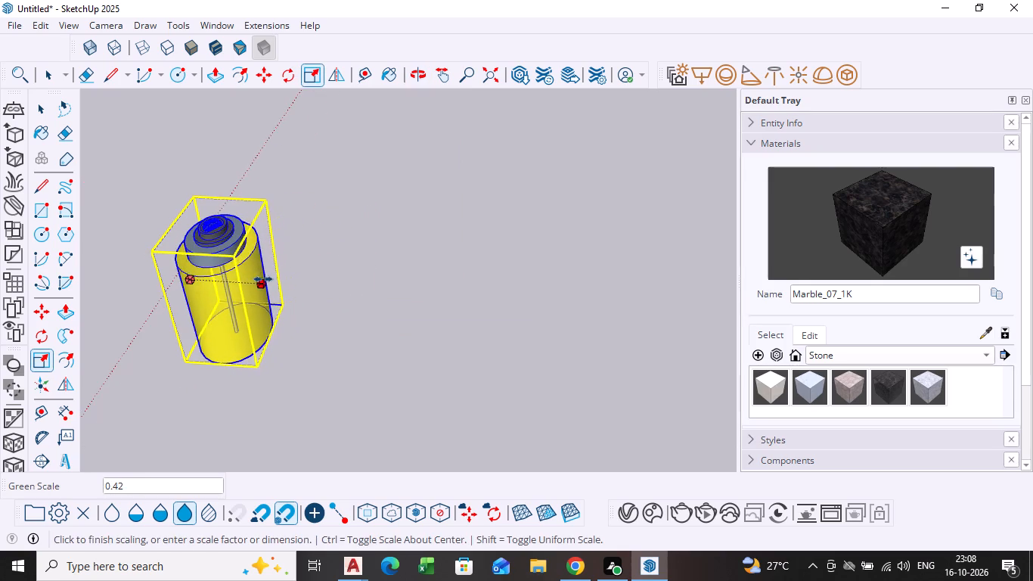
pyautogui.scroll(-2, 241, 292)
pyautogui.moveTo(241, 292); pyautogui.dragTo(555, 212, button='middle')
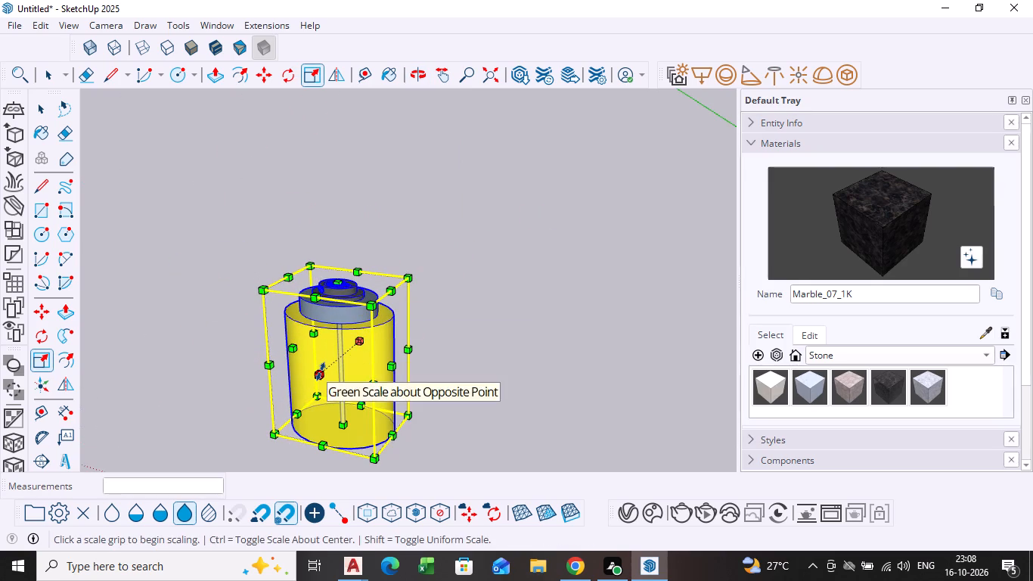
# Scale the hand wash bottle by about 0.56 along the green axis and narrow it along the red axis.
pyautogui.click(321, 371)
pyautogui.click(341, 360)
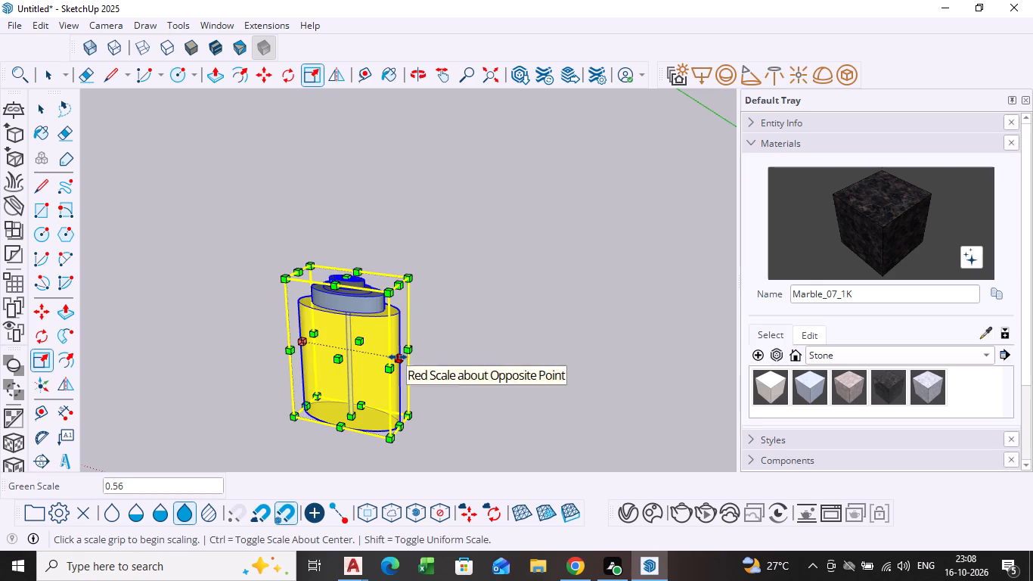
pyautogui.click(398, 357)
pyautogui.click(344, 350)
# Scale the hand wash bottle by about 0.66 along the red axis and reduce its height along the blue axis.
pyautogui.scroll(-1, 275, 371)
pyautogui.moveTo(276, 371); pyautogui.dragTo(499, 356, button='middle')
pyautogui.click(339, 374)
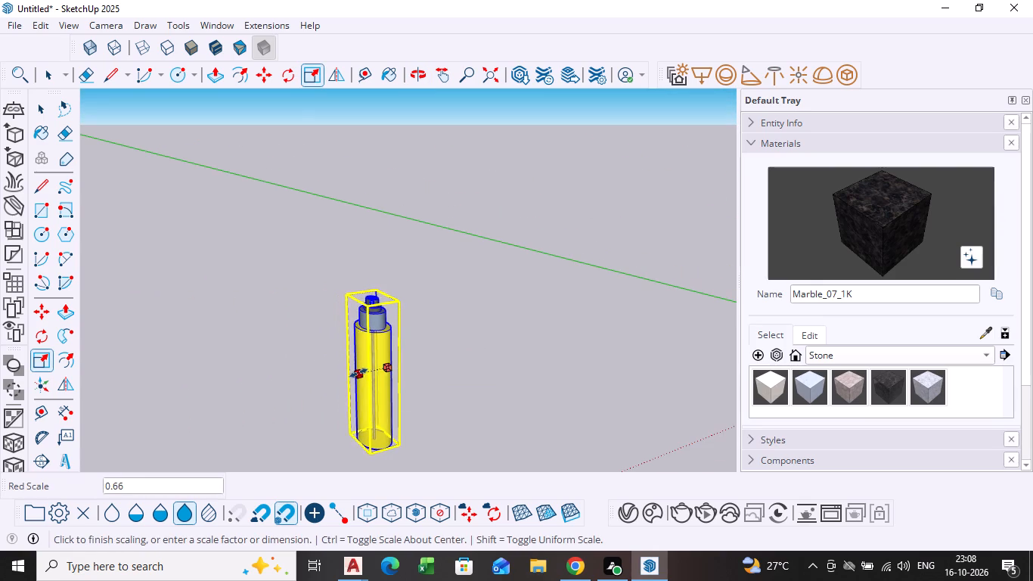
pyautogui.click(358, 373)
pyautogui.click(373, 298)
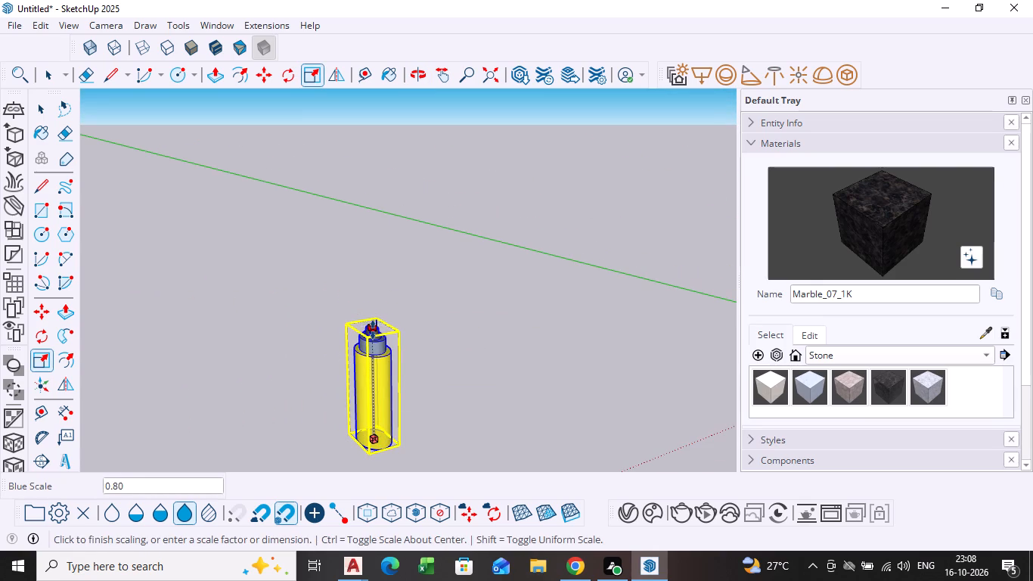
pyautogui.click(371, 338)
pyautogui.scroll(-3, 426, 381)
pyautogui.press('space')
pyautogui.click(445, 396)
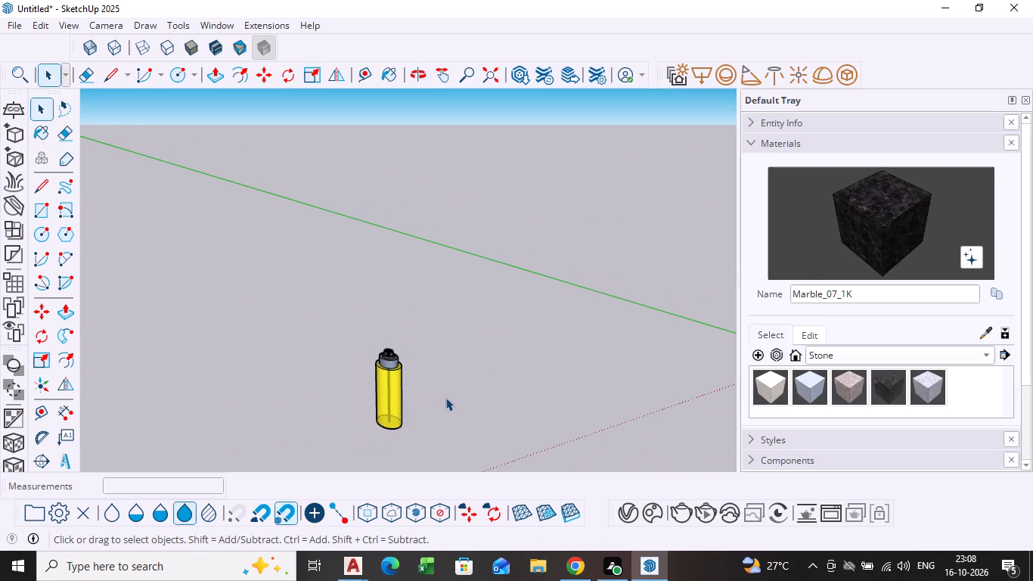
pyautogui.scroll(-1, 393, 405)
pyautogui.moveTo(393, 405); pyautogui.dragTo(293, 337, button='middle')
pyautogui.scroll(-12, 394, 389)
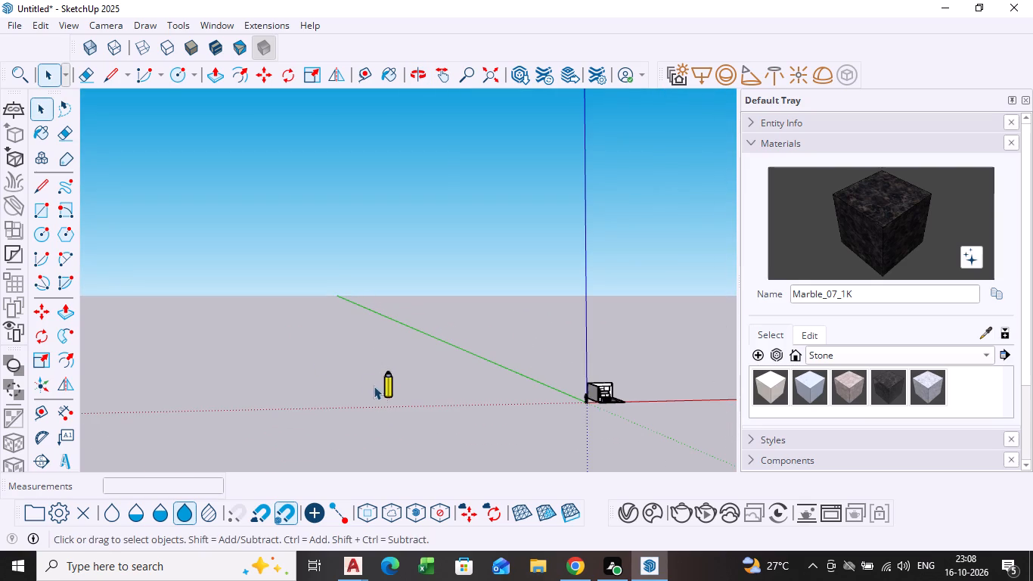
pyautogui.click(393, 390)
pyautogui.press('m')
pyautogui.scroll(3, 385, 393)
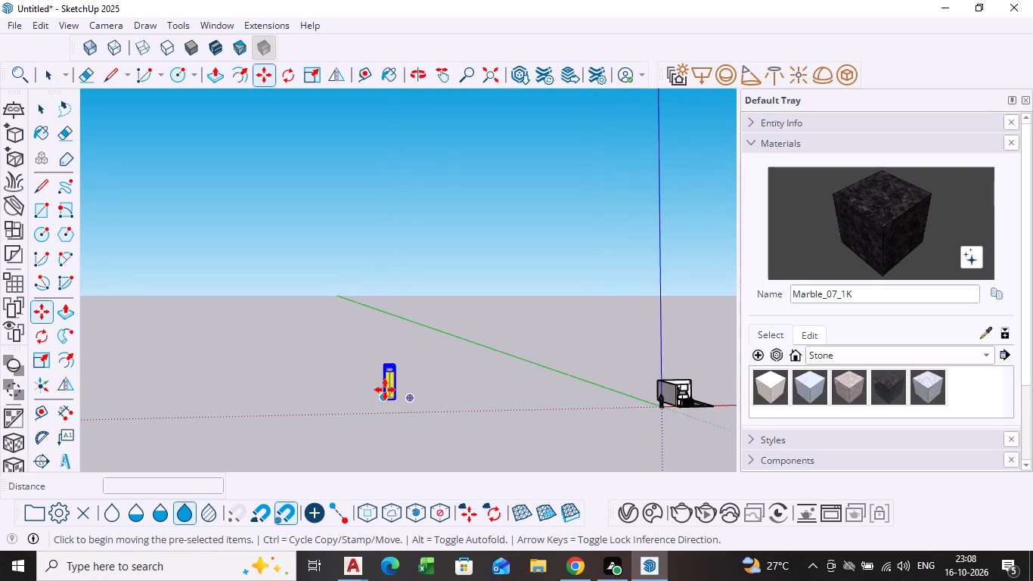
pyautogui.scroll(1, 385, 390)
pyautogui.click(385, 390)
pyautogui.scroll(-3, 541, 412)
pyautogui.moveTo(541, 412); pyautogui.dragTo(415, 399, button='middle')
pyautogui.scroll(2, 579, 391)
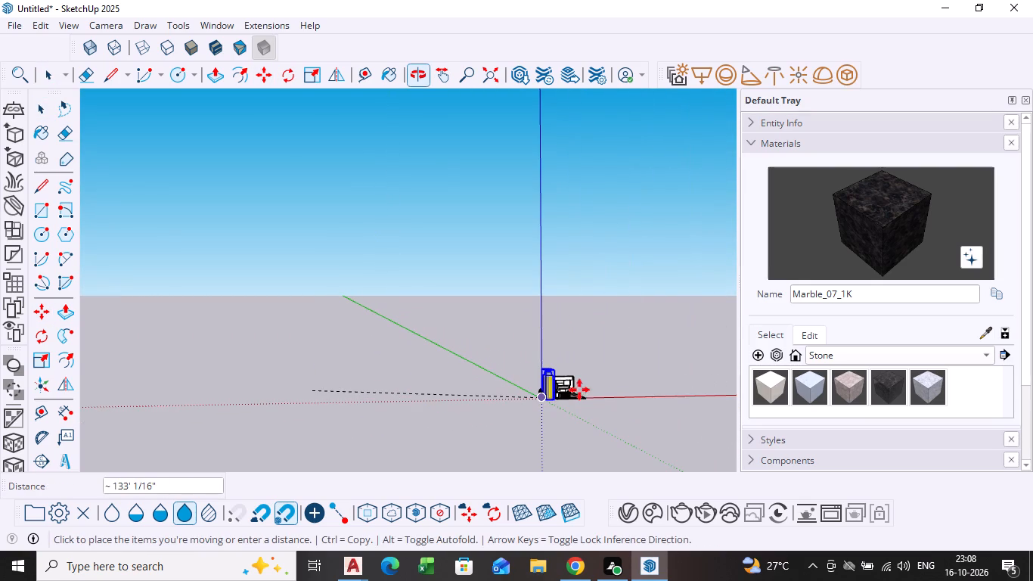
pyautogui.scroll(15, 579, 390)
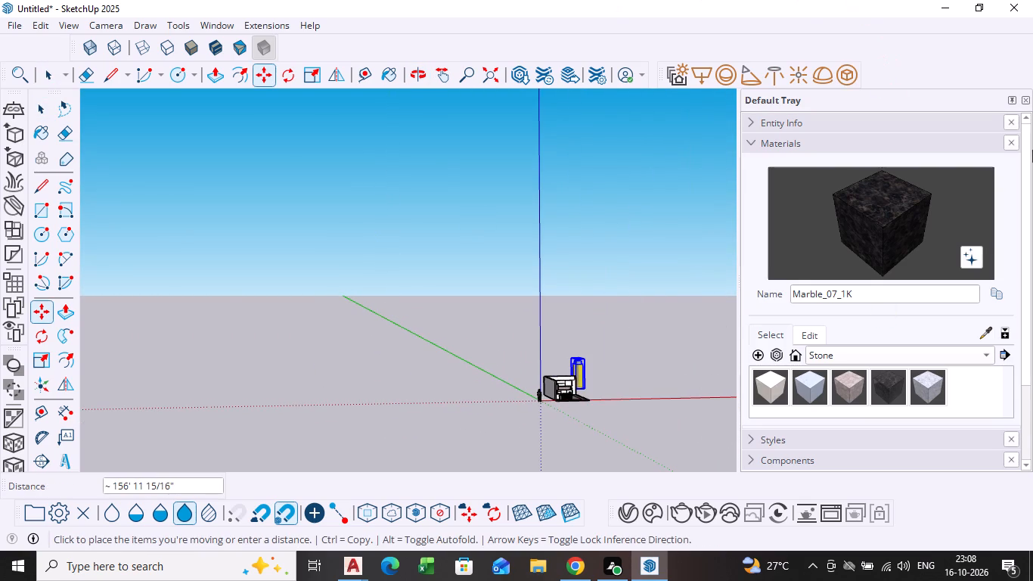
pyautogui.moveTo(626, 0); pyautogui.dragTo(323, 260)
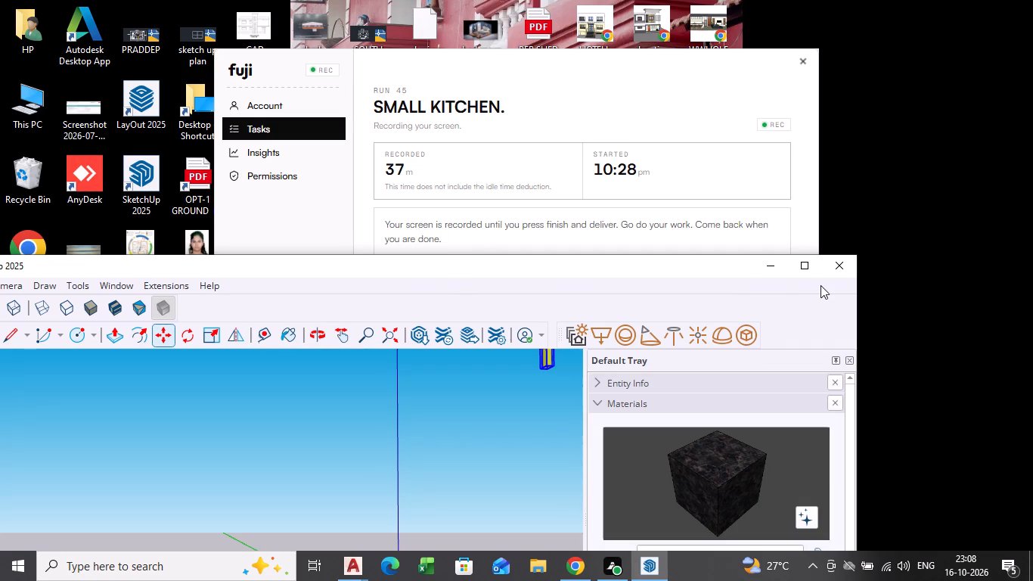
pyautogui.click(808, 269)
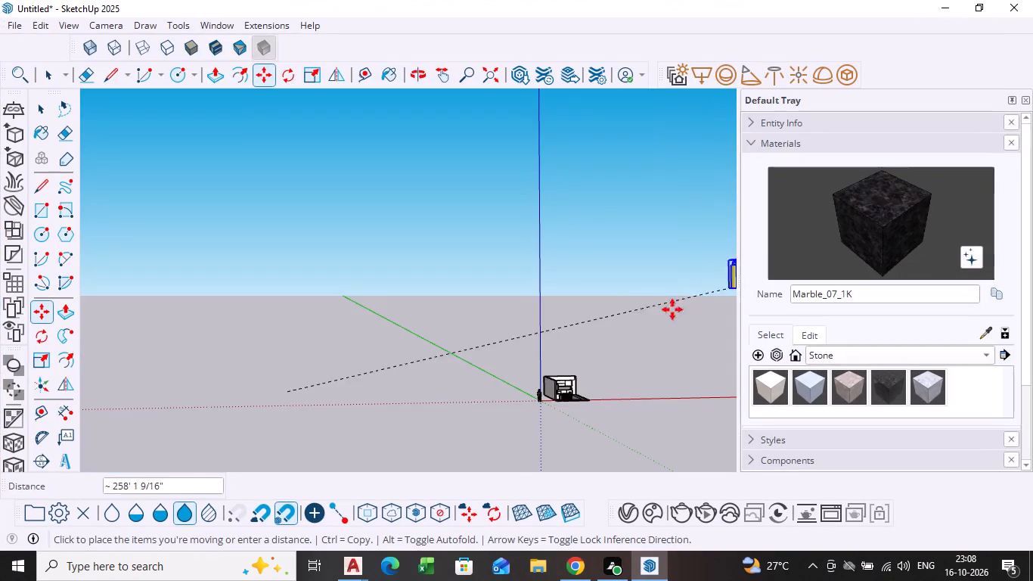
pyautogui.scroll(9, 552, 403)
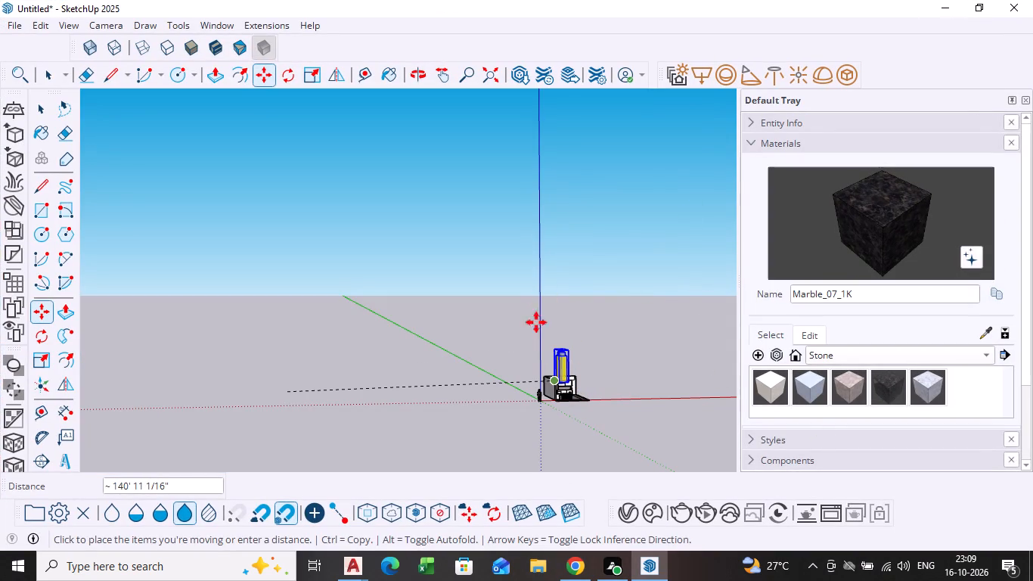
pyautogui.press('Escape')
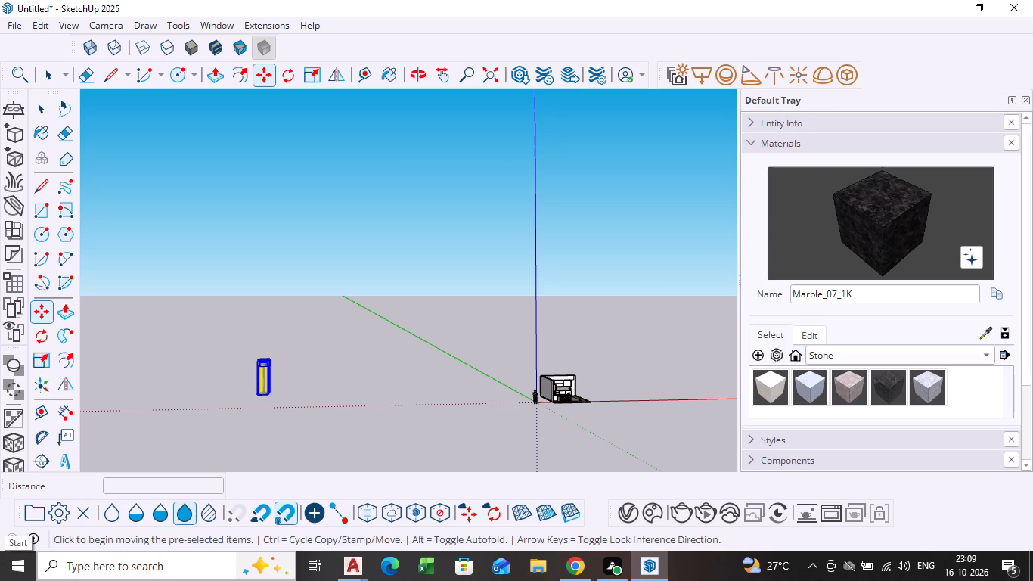
# Move the hand wash bottle from its distant spot into the kitchen, behind the breakfast counter.
pyautogui.press('m')
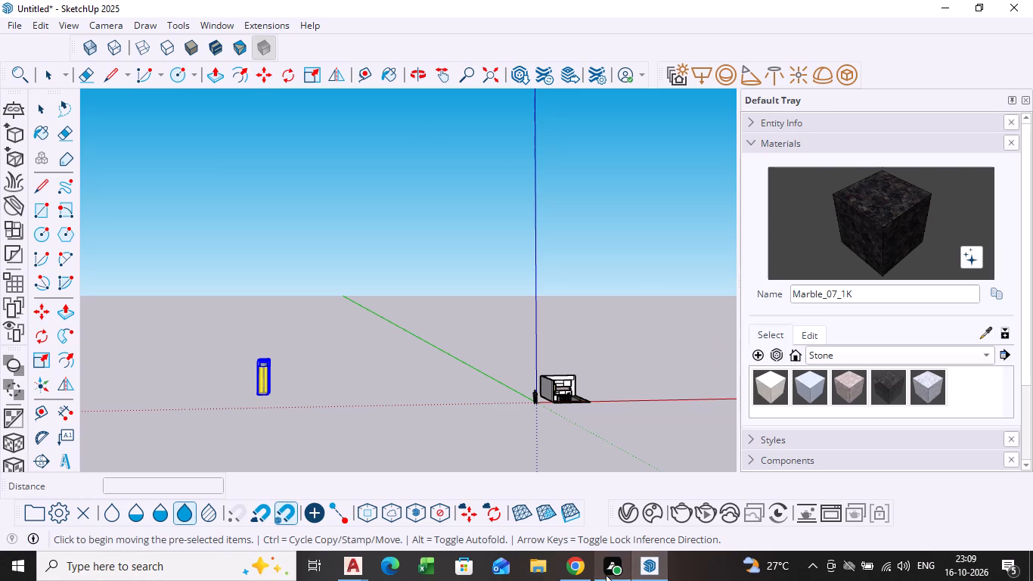
pyautogui.click(257, 387)
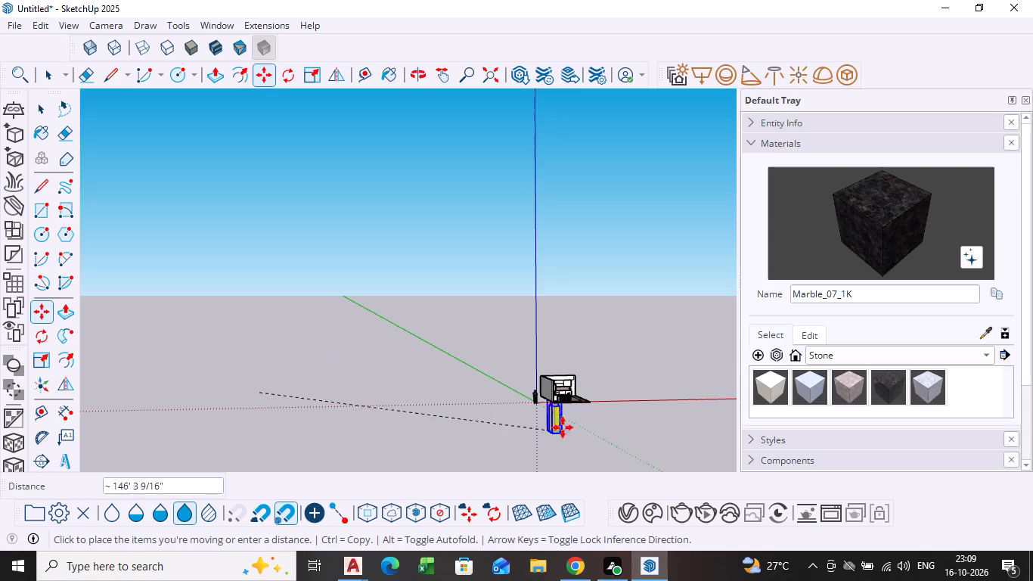
pyautogui.scroll(12, 572, 409)
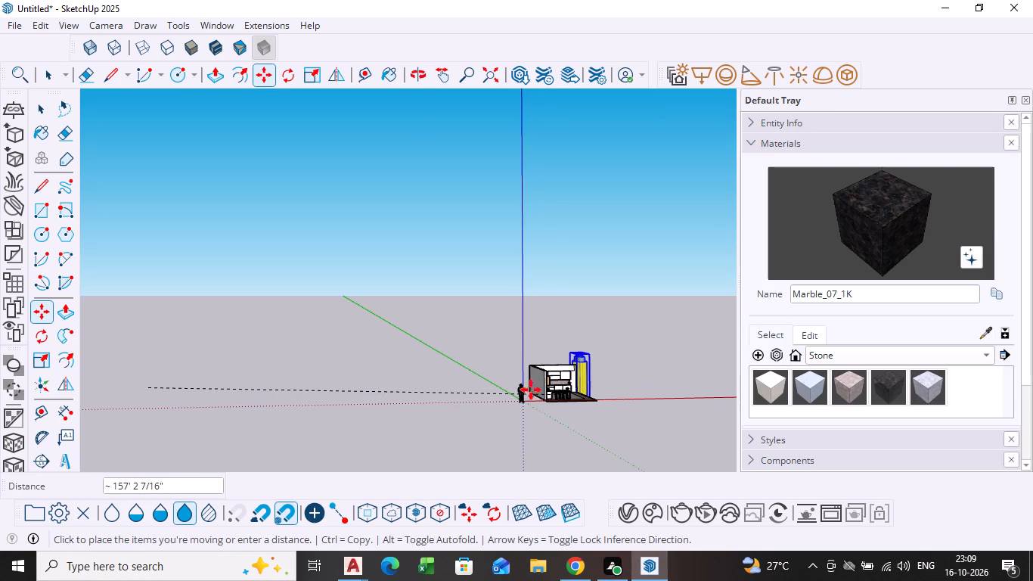
pyautogui.scroll(11, 527, 393)
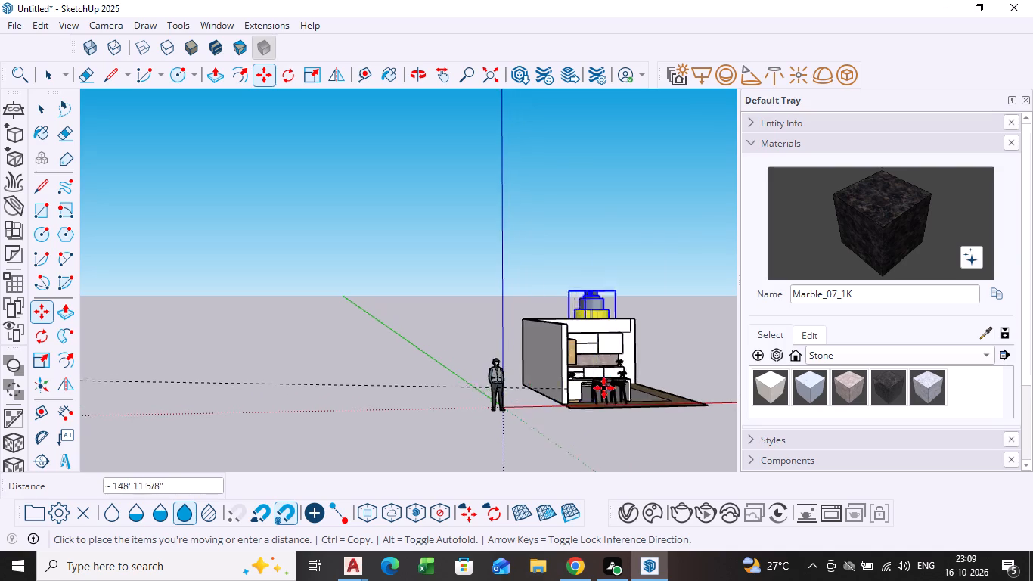
pyautogui.scroll(18, 604, 388)
pyautogui.moveTo(557, 368); pyautogui.dragTo(527, 424, button='middle')
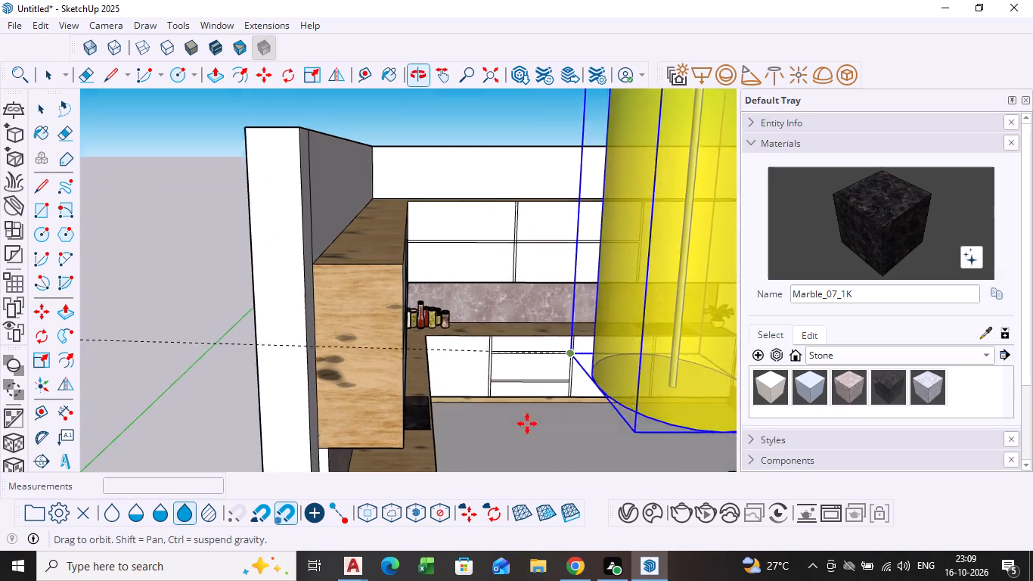
pyautogui.moveTo(527, 424); pyautogui.dragTo(529, 424, button='middle')
pyautogui.click(514, 409)
# Narrow the oversized hand wash bottle along the red and green axes.
pyautogui.scroll(-10, 587, 364)
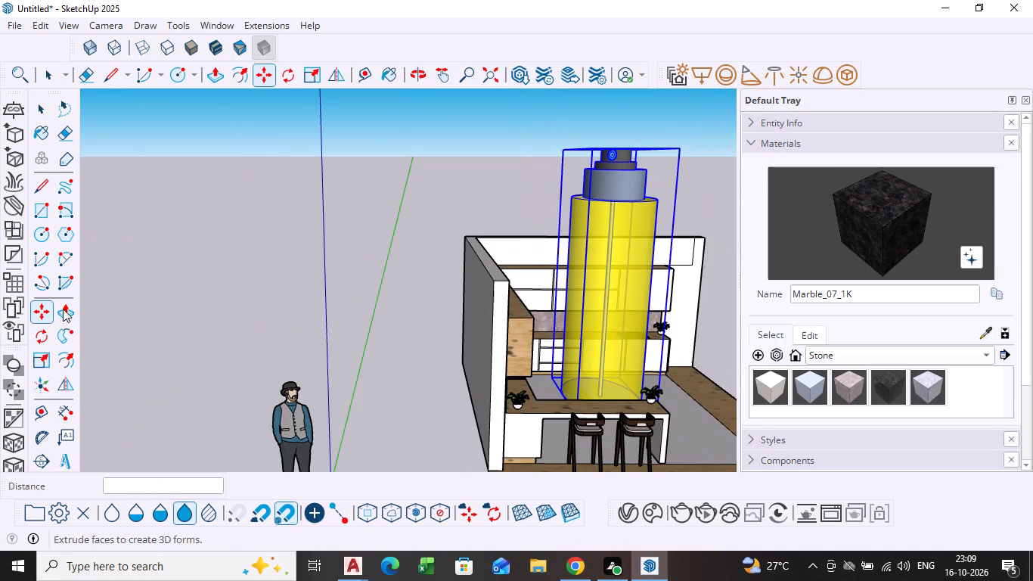
pyautogui.click(44, 363)
pyautogui.click(575, 275)
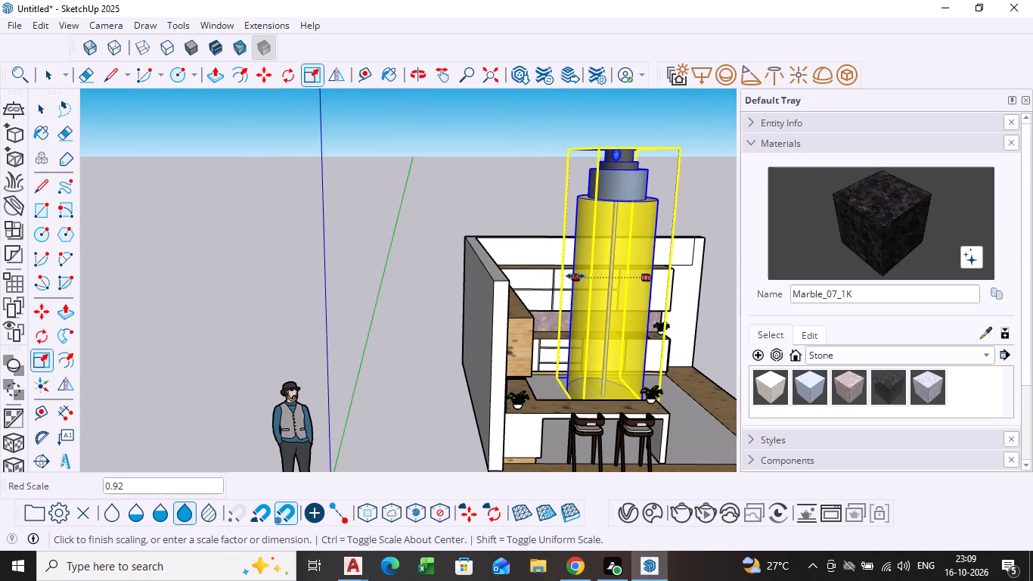
pyautogui.click(588, 280)
pyautogui.click(631, 287)
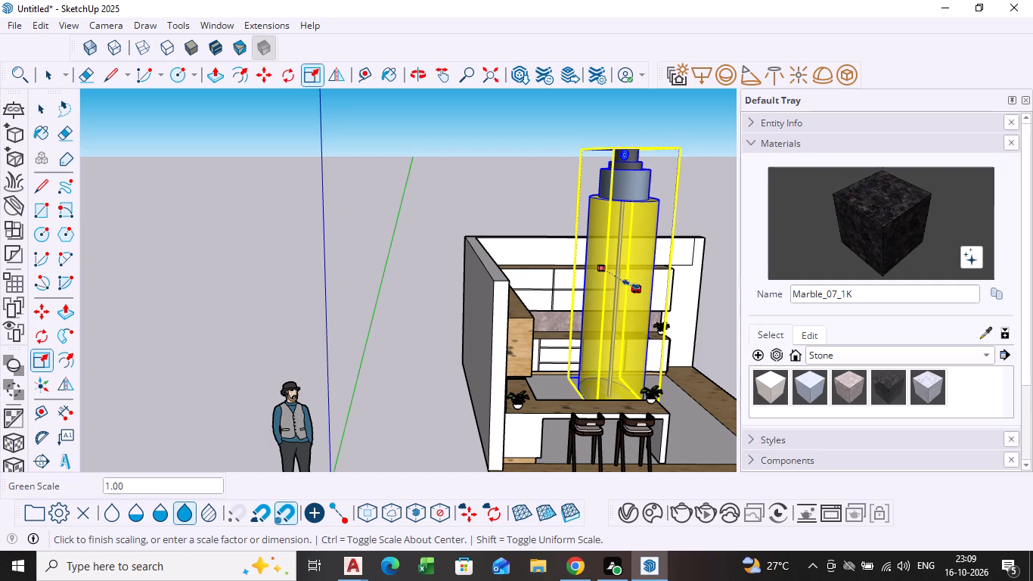
pyautogui.click(625, 280)
# Scale the bottle's height by about 0.52 from its base, and shorten it further from the top along the blue axis.
pyautogui.moveTo(621, 278); pyautogui.dragTo(600, 286, button='middle')
pyautogui.scroll(4, 619, 430)
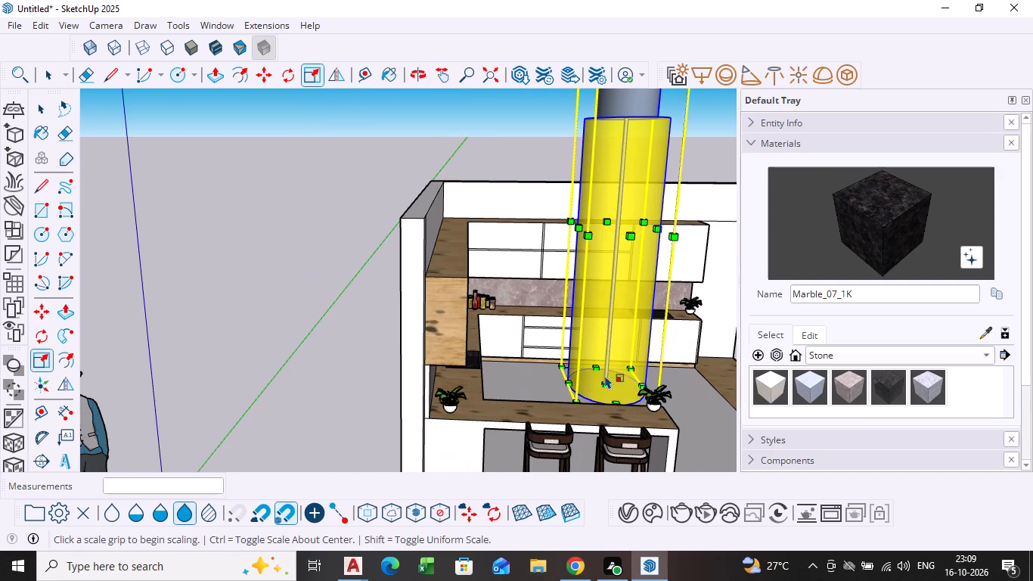
pyautogui.click(606, 382)
pyautogui.click(610, 235)
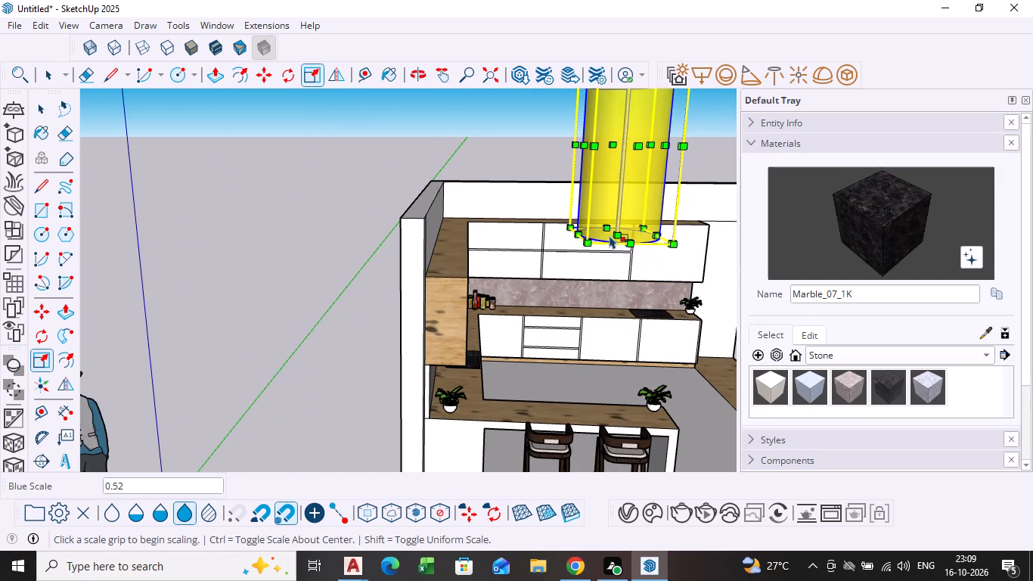
pyautogui.scroll(-4, 607, 241)
pyautogui.keyDown('shift'); pyautogui.moveTo(556, 260); pyautogui.dragTo(513, 353, button='middle'); pyautogui.keyUp('shift')
pyautogui.keyDown('shift'); pyautogui.scroll(-1, 554, 263); pyautogui.keyUp('shift')
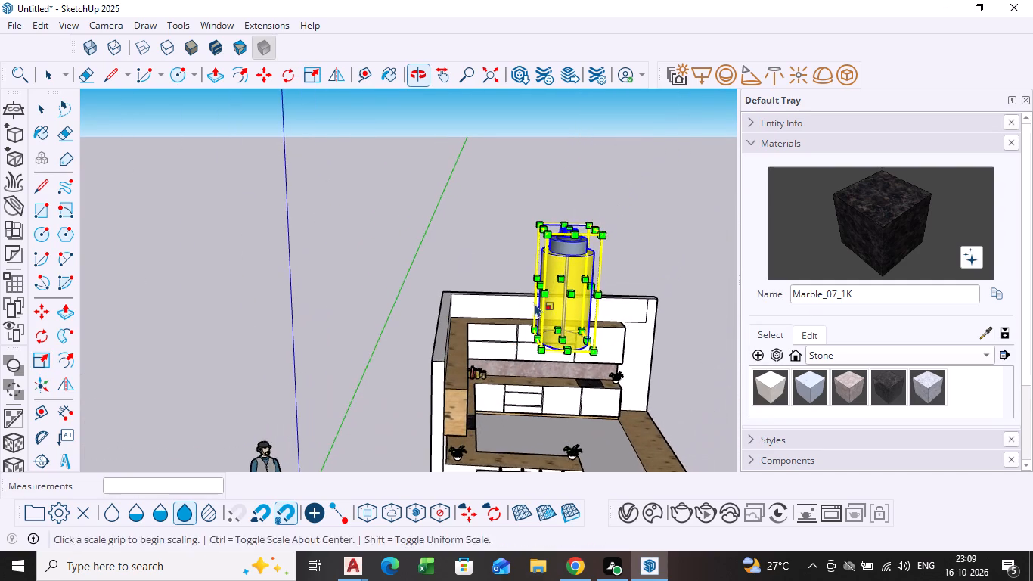
pyautogui.moveTo(535, 303); pyautogui.dragTo(524, 373, button='middle')
pyautogui.scroll(4, 603, 260)
pyautogui.click(559, 233)
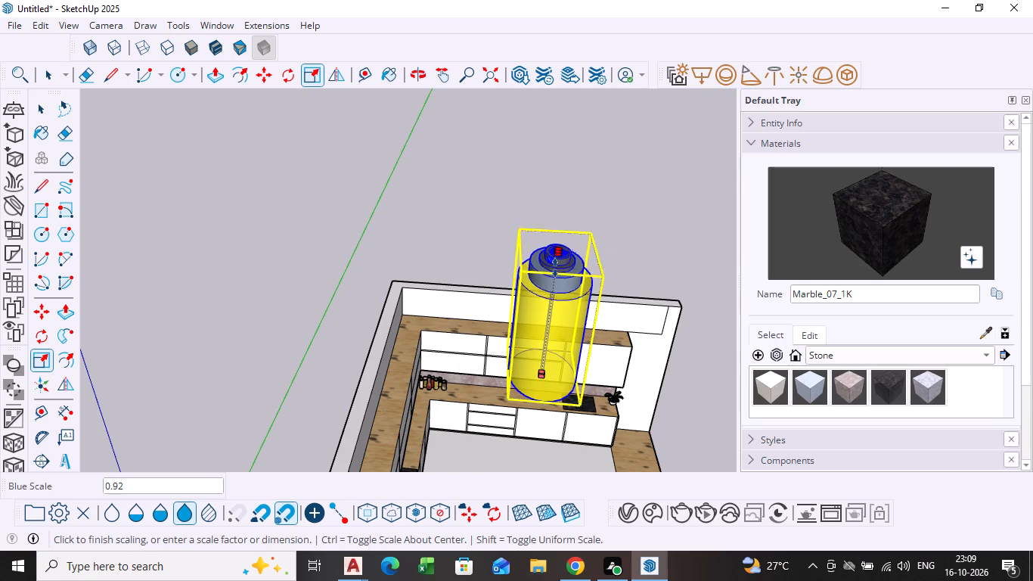
pyautogui.click(552, 280)
# Scale the bottle by about 0.52 along red and 0.58 along green, and reduce its height along the blue axis.
pyautogui.moveTo(520, 362); pyautogui.dragTo(607, 362, button='middle')
pyautogui.scroll(5, 544, 299)
pyautogui.click(530, 301)
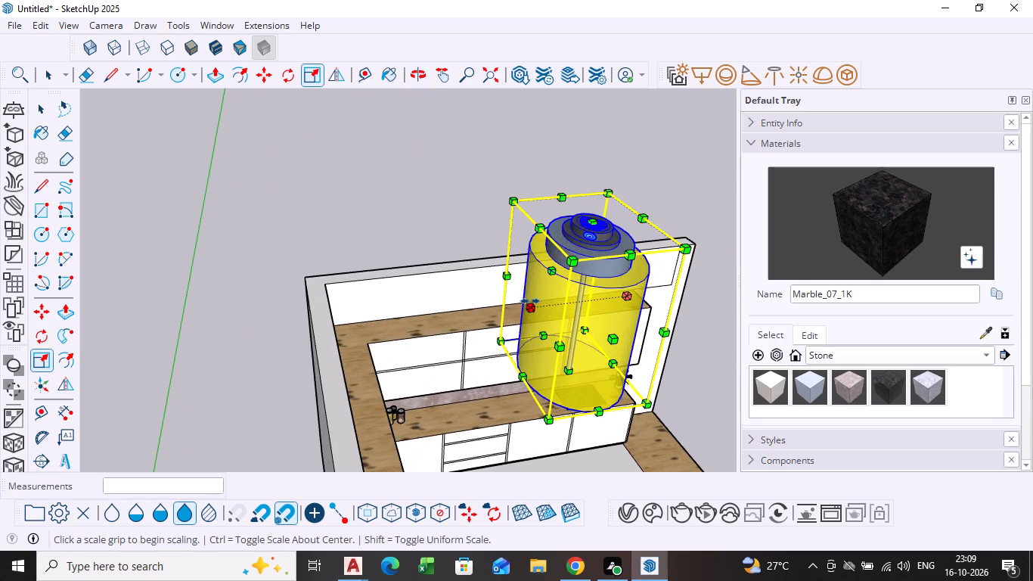
pyautogui.click(581, 308)
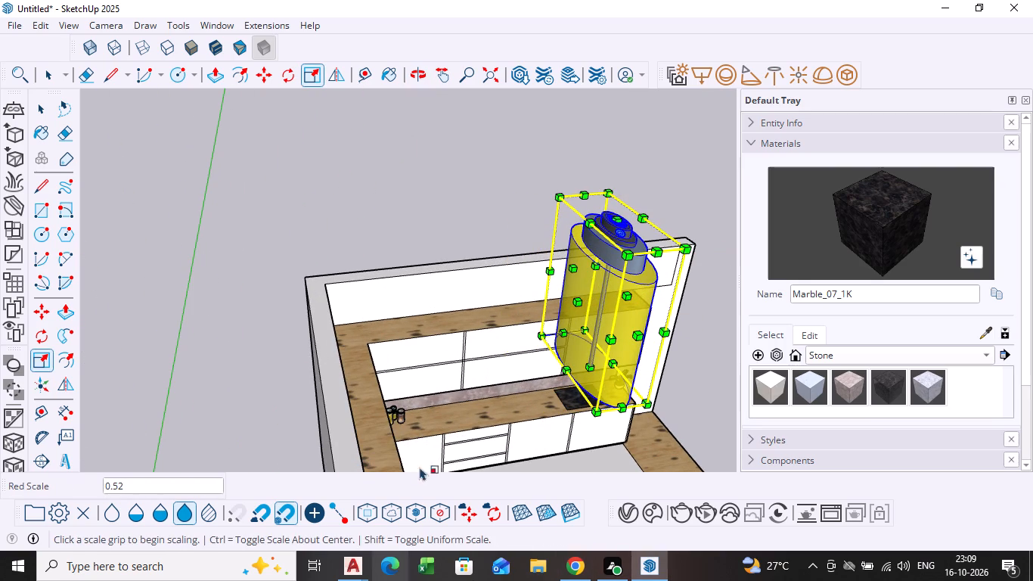
pyautogui.click(632, 338)
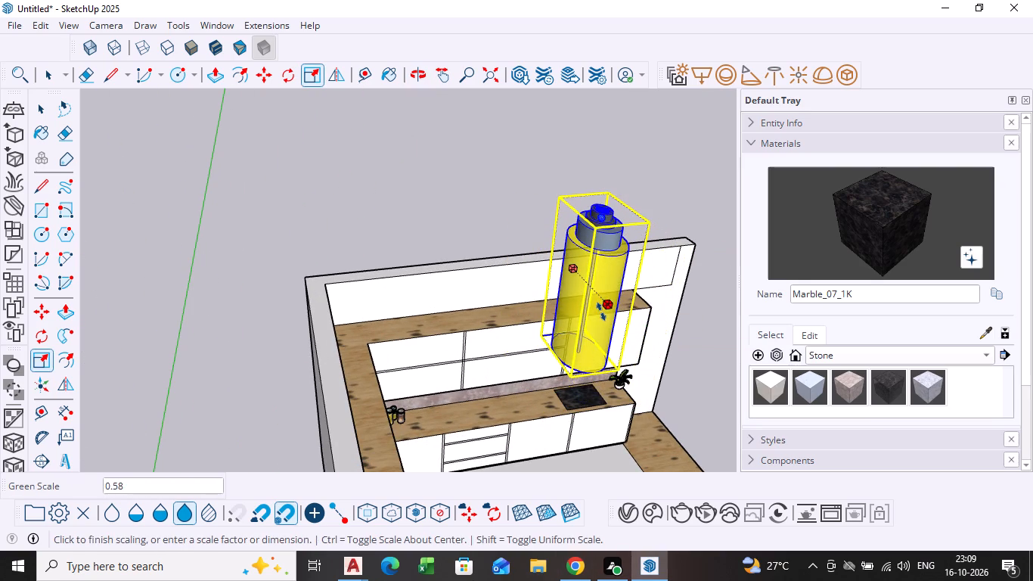
pyautogui.click(600, 312)
pyautogui.click(606, 205)
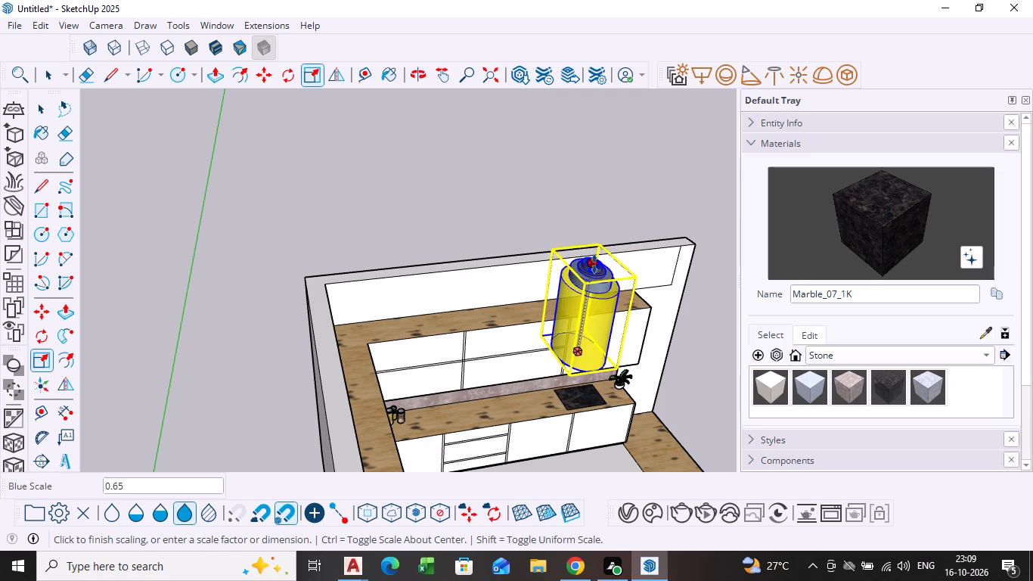
pyautogui.click(591, 277)
# Scale the hand wash bottle again by about 0.54 along the red axis and 0.50 along the green axis.
pyautogui.scroll(4, 571, 322)
pyautogui.click(555, 319)
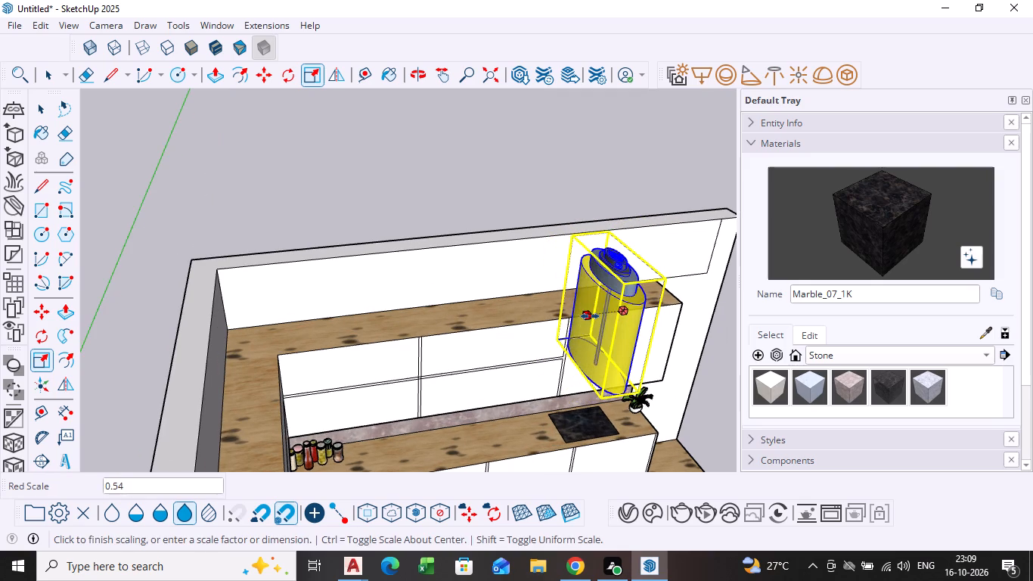
pyautogui.click(589, 316)
pyautogui.click(626, 344)
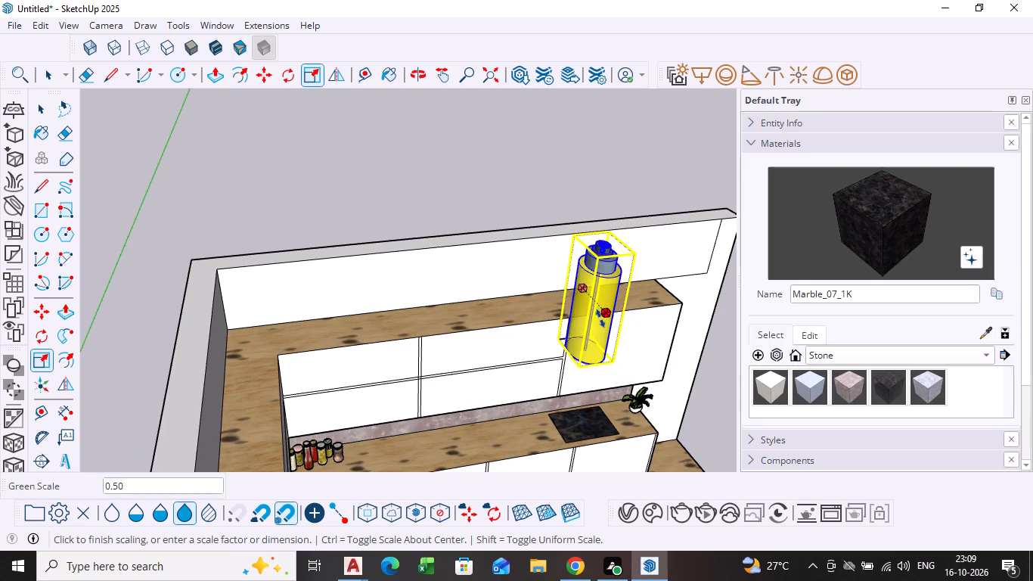
pyautogui.click(600, 318)
# Shrink the bottle further by about 0.48 along green, 0.56 along blue and 0.52 along red.
pyautogui.moveTo(548, 334); pyautogui.dragTo(588, 352, button='middle')
pyautogui.scroll(7, 600, 265)
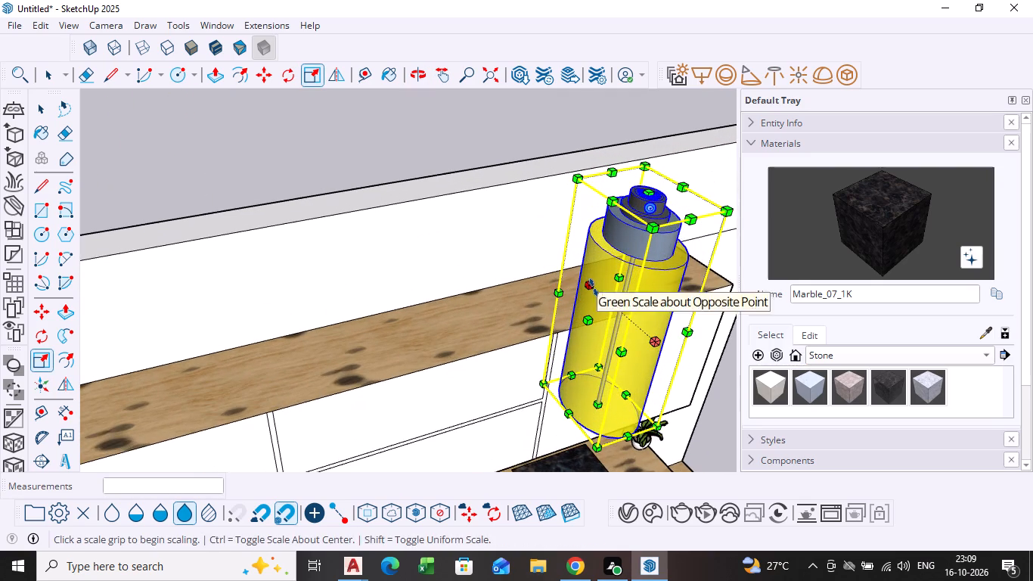
pyautogui.click(594, 287)
pyautogui.click(621, 312)
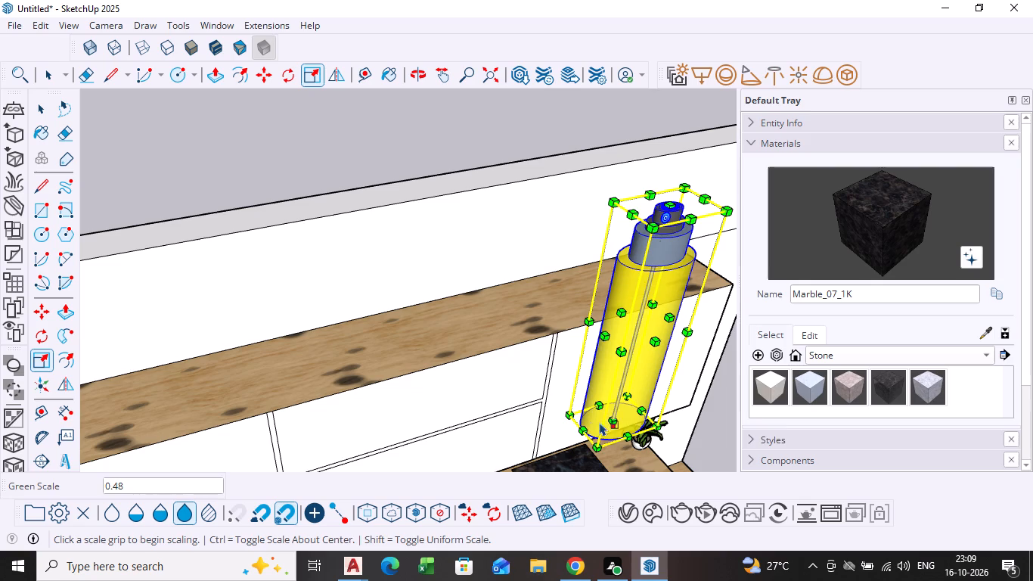
pyautogui.click(617, 417)
pyautogui.click(616, 339)
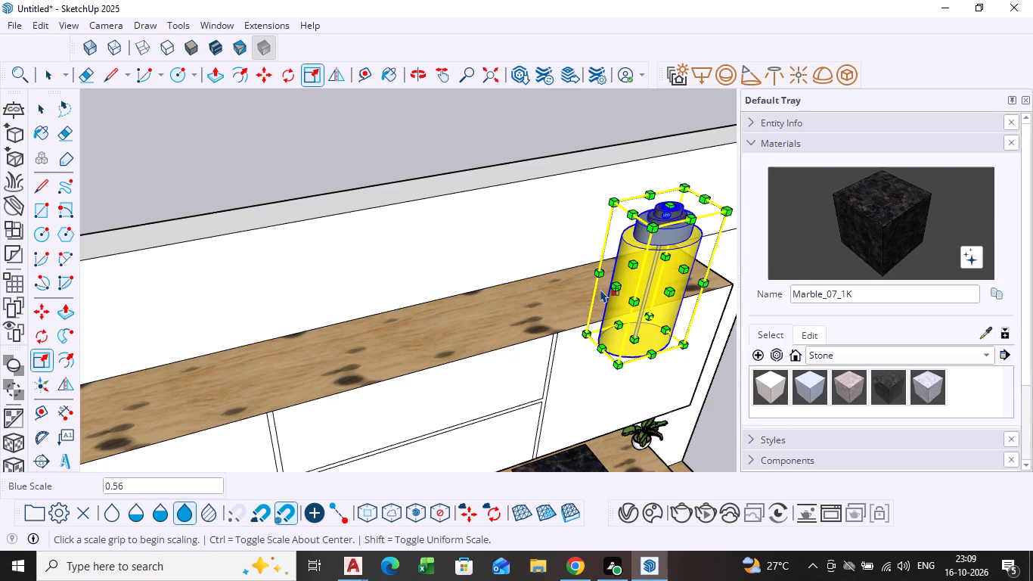
pyautogui.click(613, 287)
pyautogui.click(649, 275)
pyautogui.moveTo(664, 297); pyautogui.dragTo(660, 298, button='middle')
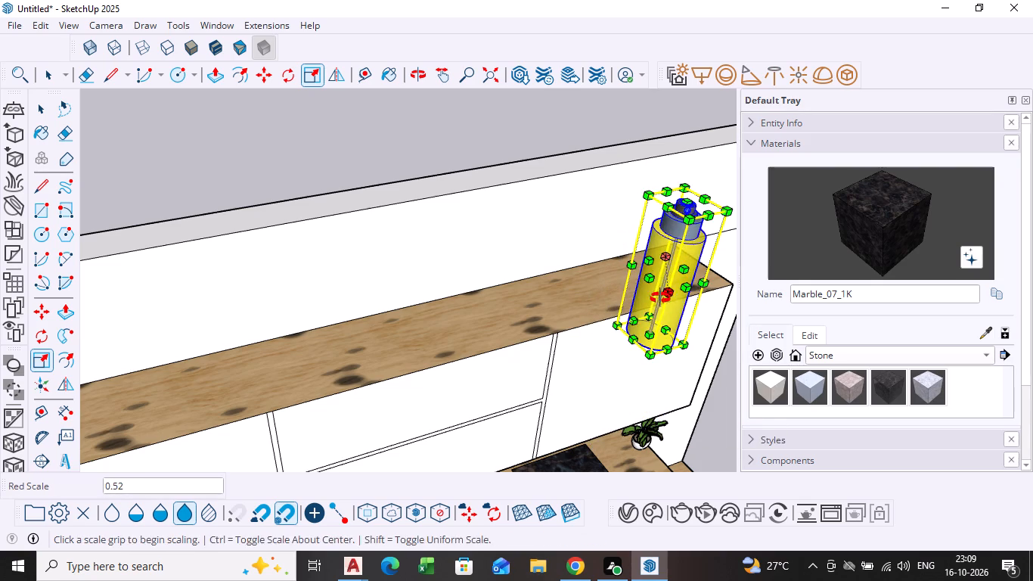
pyautogui.moveTo(660, 298); pyautogui.dragTo(544, 306, button='middle')
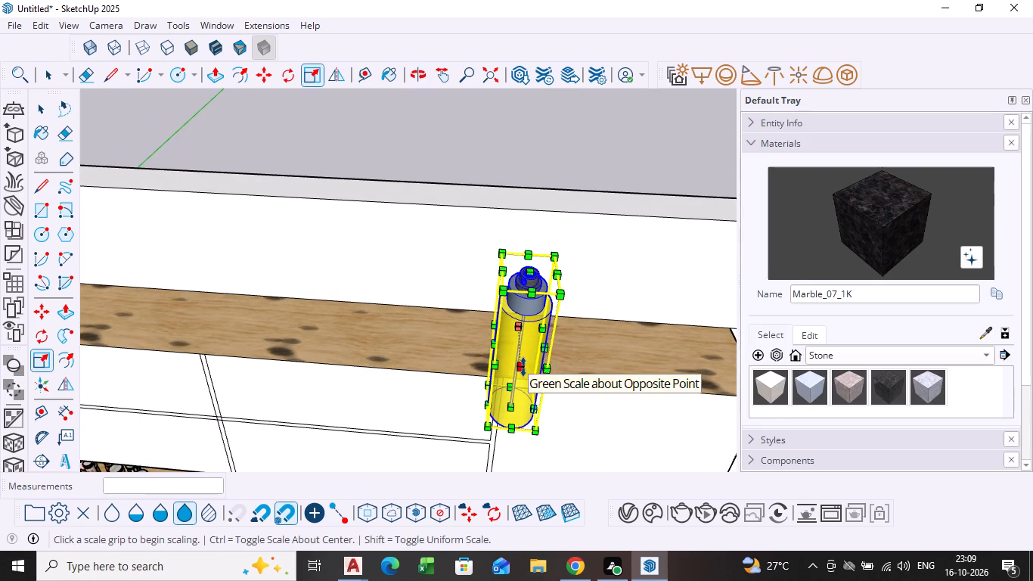
# Scale the hand wash bottle down along the green axis, by about 0.62 along red, and shorten it along blue.
pyautogui.click(523, 367)
pyautogui.click(521, 344)
pyautogui.moveTo(494, 372); pyautogui.dragTo(662, 387, button='middle')
pyautogui.scroll(3, 637, 290)
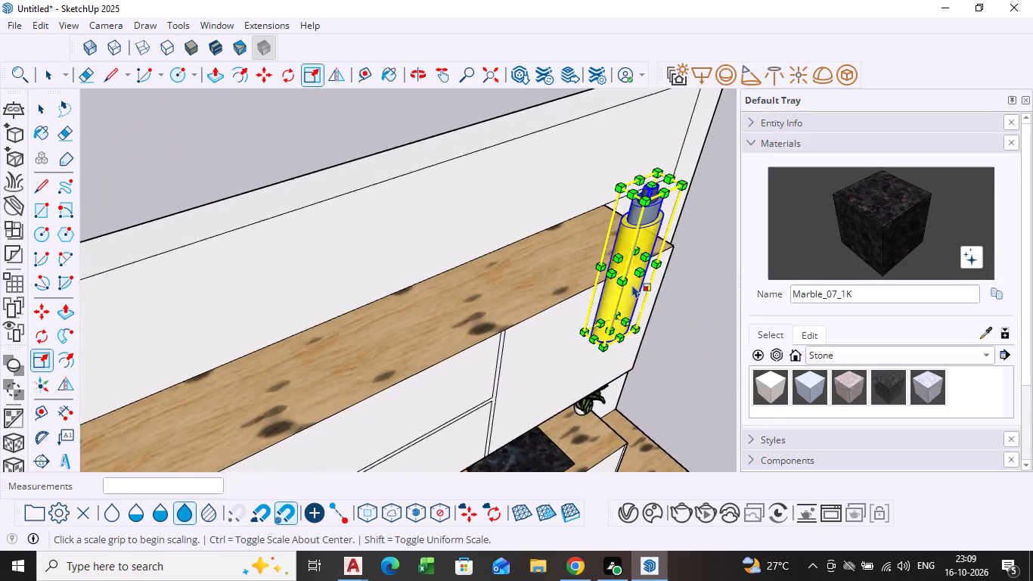
pyautogui.scroll(1, 632, 284)
pyautogui.click(608, 269)
pyautogui.click(622, 265)
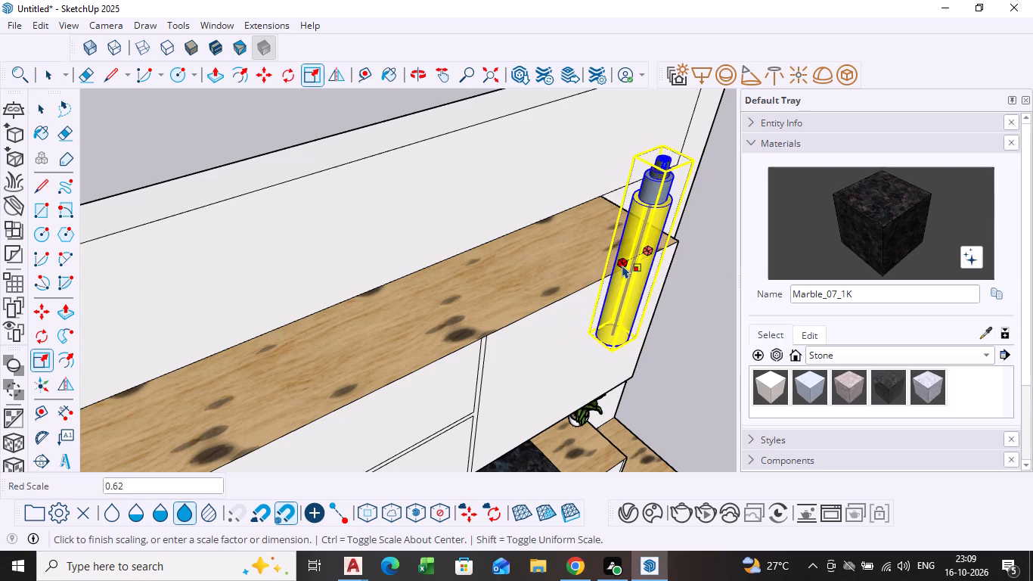
pyautogui.moveTo(641, 250); pyautogui.dragTo(535, 286, button='middle')
pyautogui.click(557, 275)
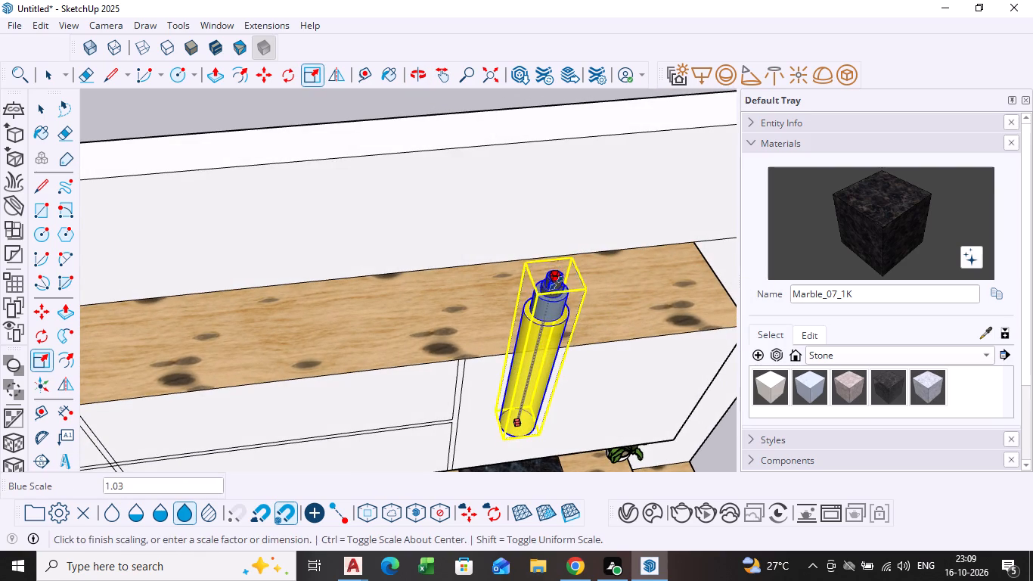
pyautogui.click(551, 337)
# Move the bottle from above the wall cabinets down onto the wooden countertop beside the sink, near the marble backsplash.
pyautogui.scroll(-4, 532, 393)
pyautogui.moveTo(442, 392); pyautogui.dragTo(428, 227, button='middle')
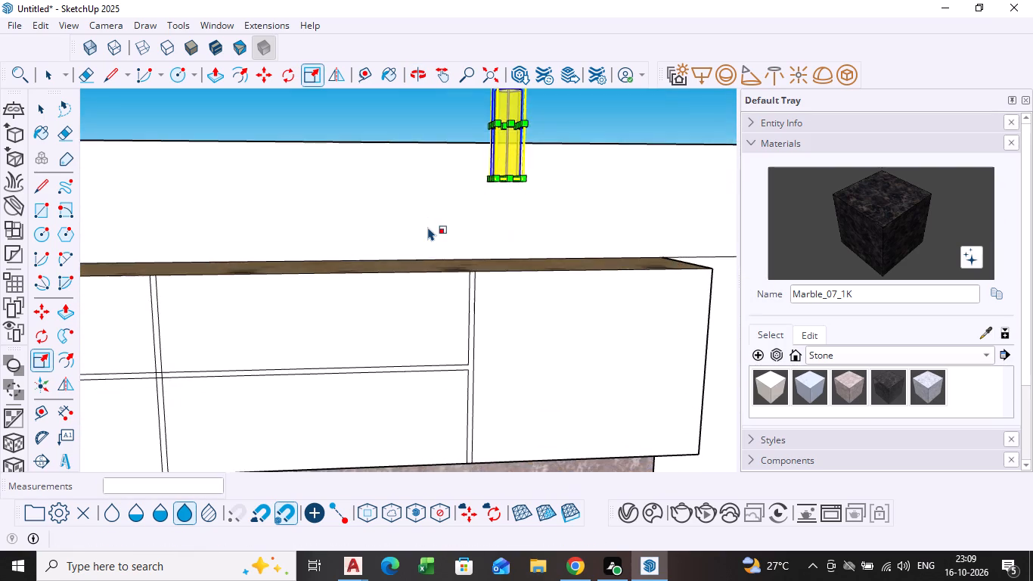
pyautogui.scroll(-4, 428, 227)
pyautogui.press('m')
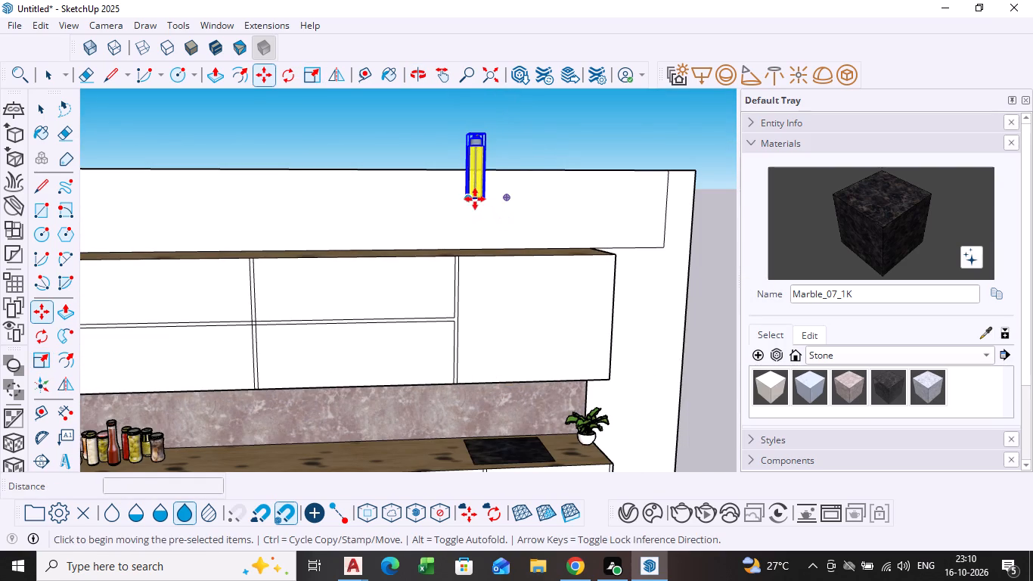
pyautogui.click(475, 199)
pyautogui.scroll(-10, 271, 372)
pyautogui.keyDown('shift'); pyautogui.moveTo(246, 402); pyautogui.dragTo(467, 305, button='middle'); pyautogui.keyUp('shift')
pyautogui.moveTo(449, 365); pyautogui.dragTo(229, 391, button='middle')
pyautogui.scroll(6, 359, 365)
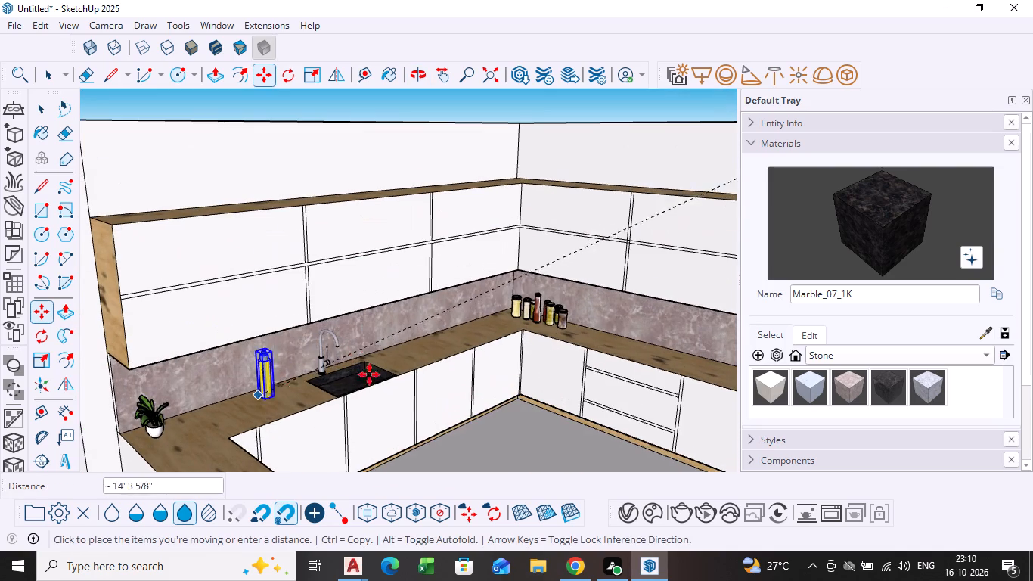
pyautogui.scroll(9, 396, 362)
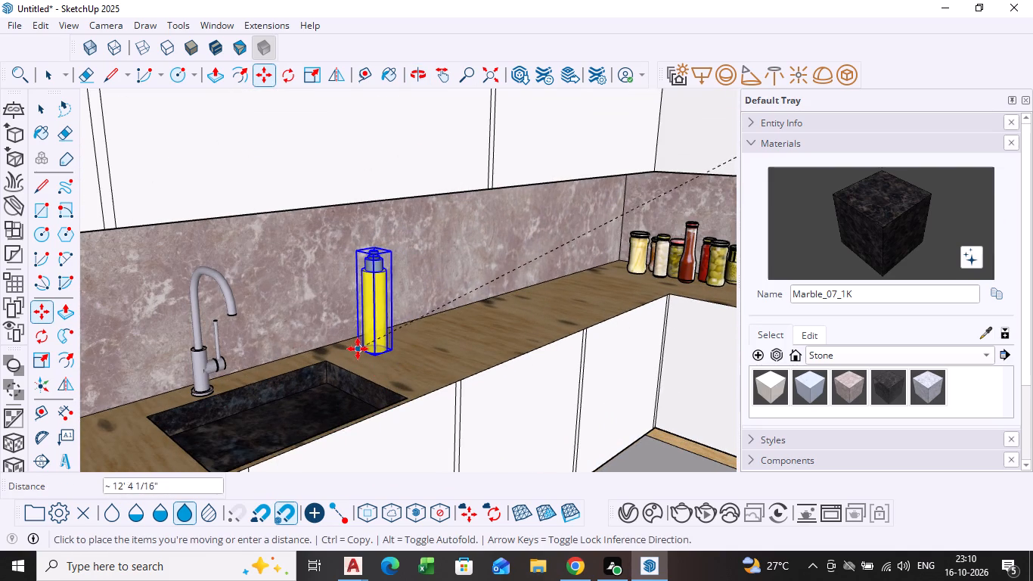
pyautogui.click(356, 349)
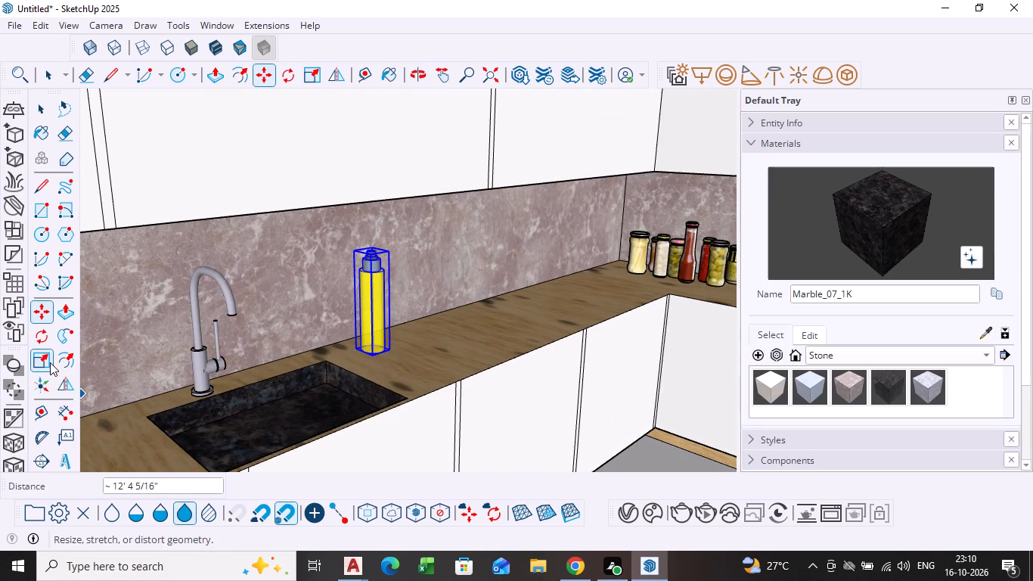
# Shorten the bottle further from its top along the blue axis, keeping its base on the countertop.
pyautogui.click(50, 362)
pyautogui.scroll(8, 346, 297)
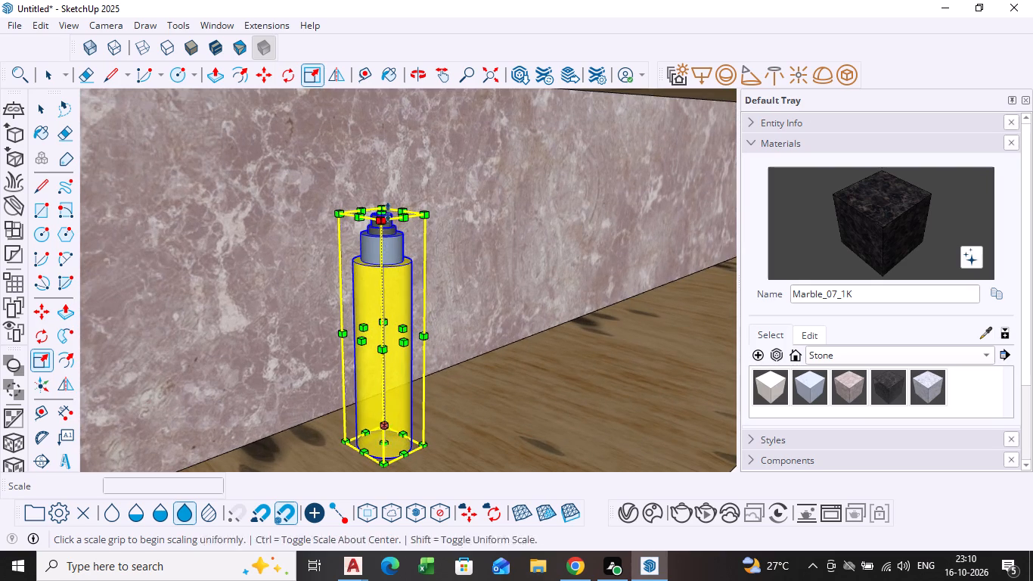
pyautogui.click(383, 210)
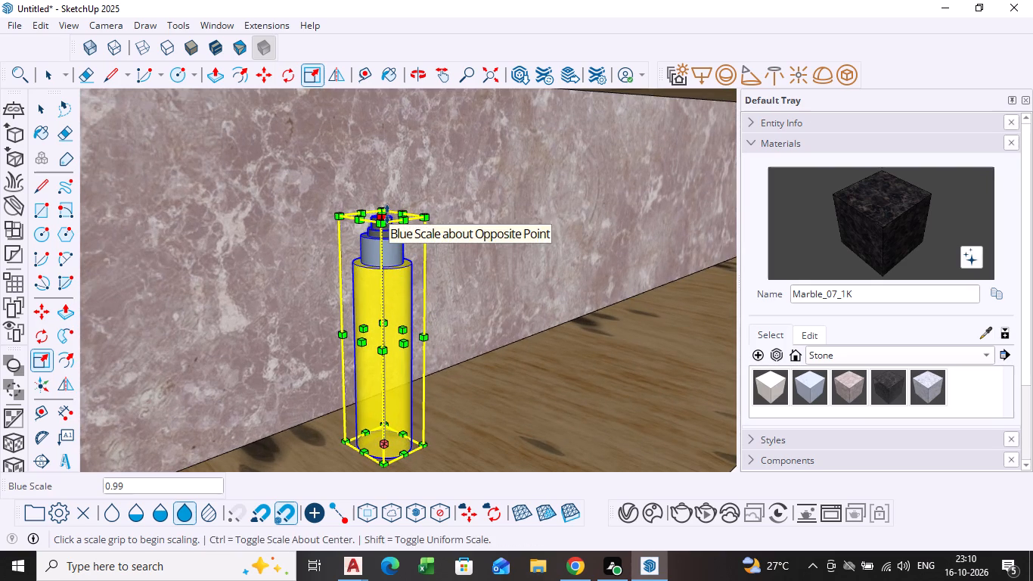
pyautogui.click(387, 214)
pyautogui.moveTo(377, 217); pyautogui.dragTo(365, 275, button='middle')
pyautogui.scroll(3, 377, 225)
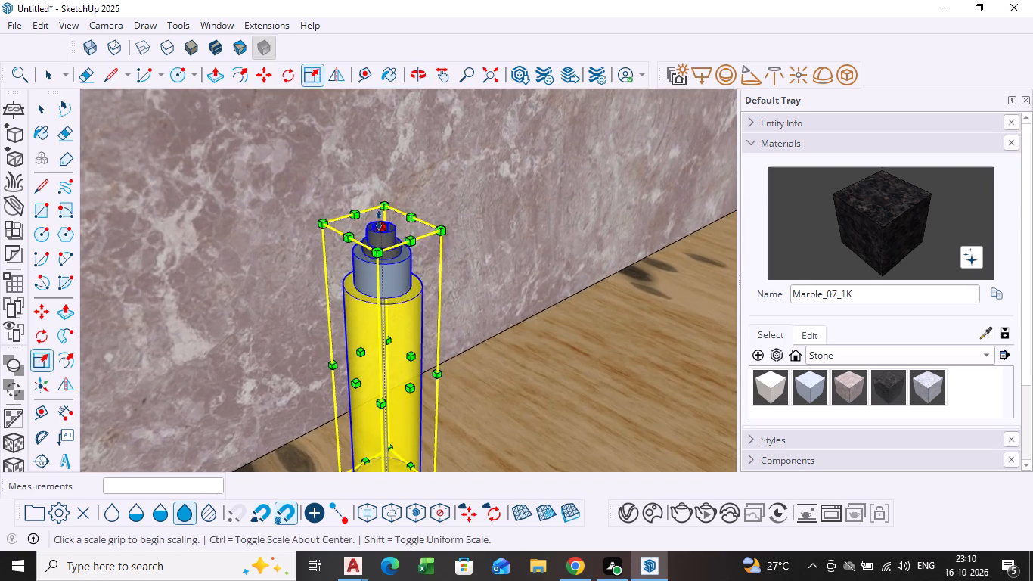
pyautogui.click(382, 220)
pyautogui.click(382, 300)
pyautogui.scroll(-6, 394, 337)
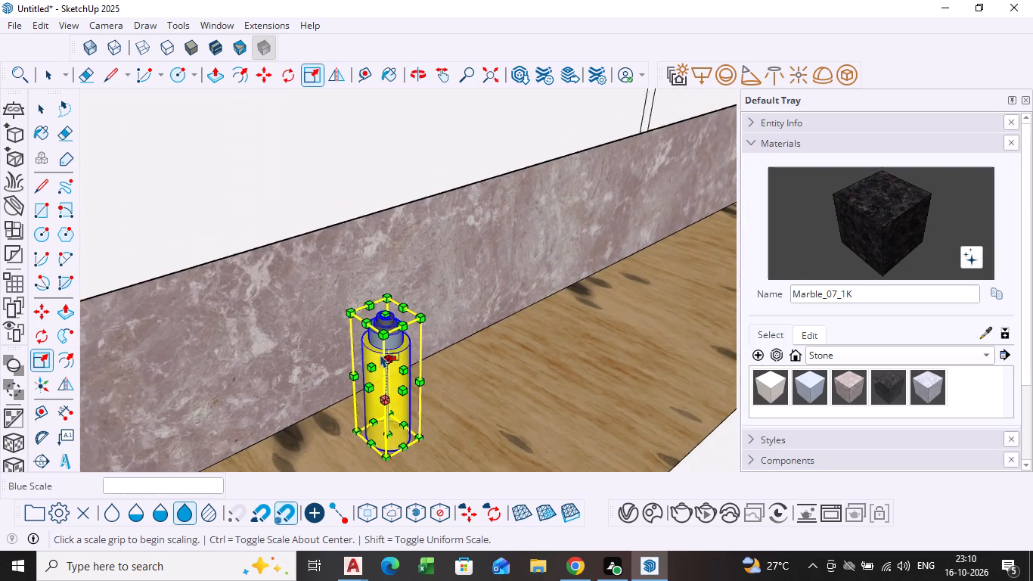
# Scale the bottle slightly in depth and narrow it along the length of the countertop.
pyautogui.scroll(-1, 380, 354)
pyautogui.moveTo(380, 355); pyautogui.dragTo(321, 210, button='middle')
pyautogui.scroll(5, 337, 278)
pyautogui.moveTo(321, 281); pyautogui.dragTo(244, 284, button='middle')
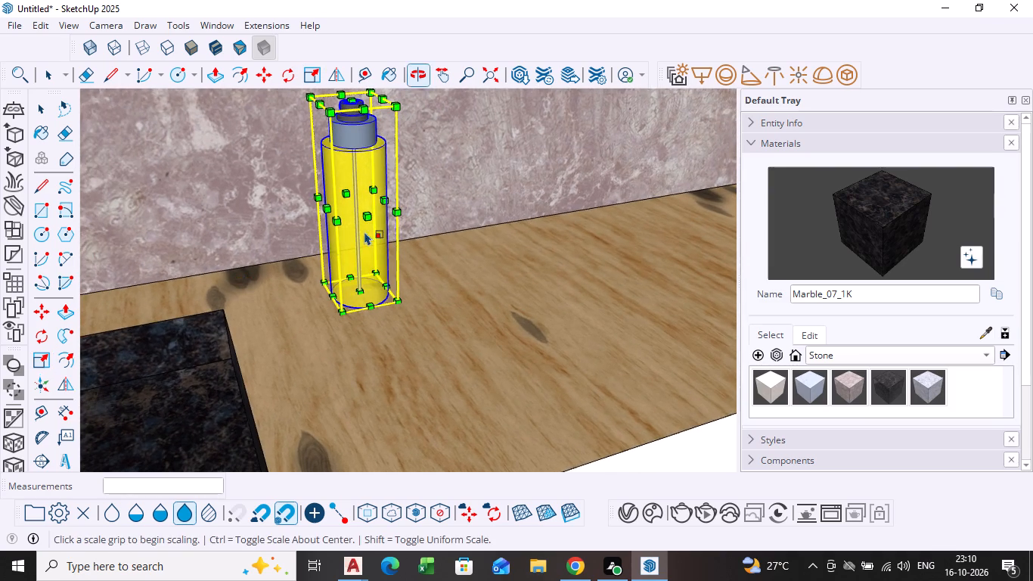
pyautogui.click(368, 219)
pyautogui.click(365, 216)
pyautogui.moveTo(327, 225); pyautogui.dragTo(380, 243, button='middle')
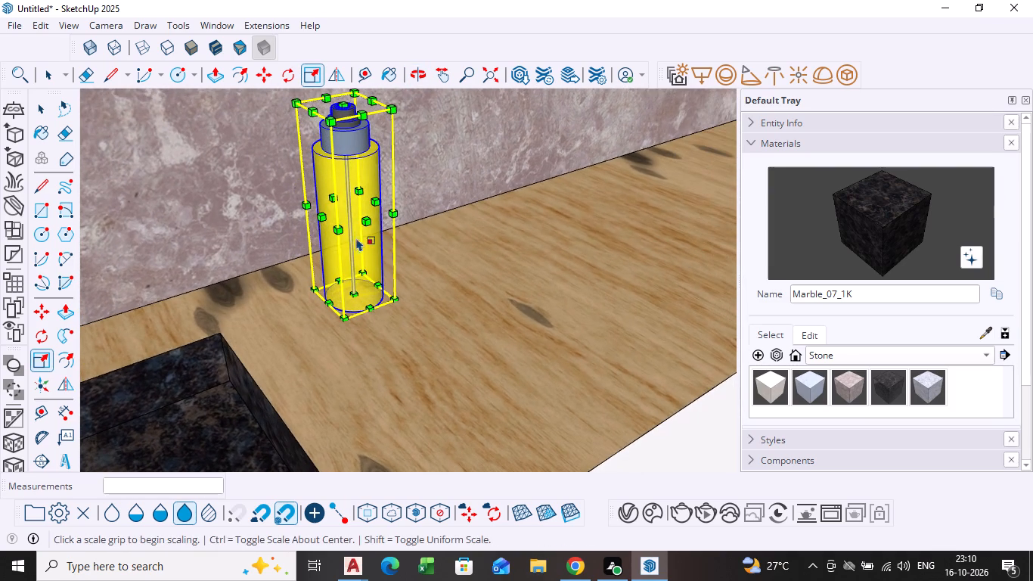
pyautogui.click(324, 220)
pyautogui.click(334, 218)
# Move the bottle about 5 3/16" along the green axis towards the sink.
pyautogui.press('space')
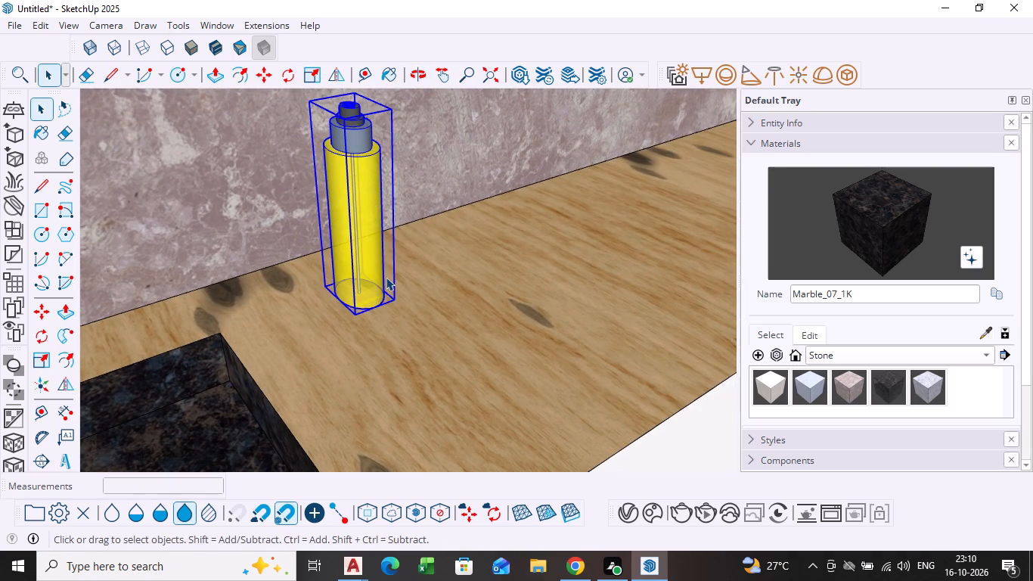
pyautogui.press('m')
pyautogui.click(360, 296)
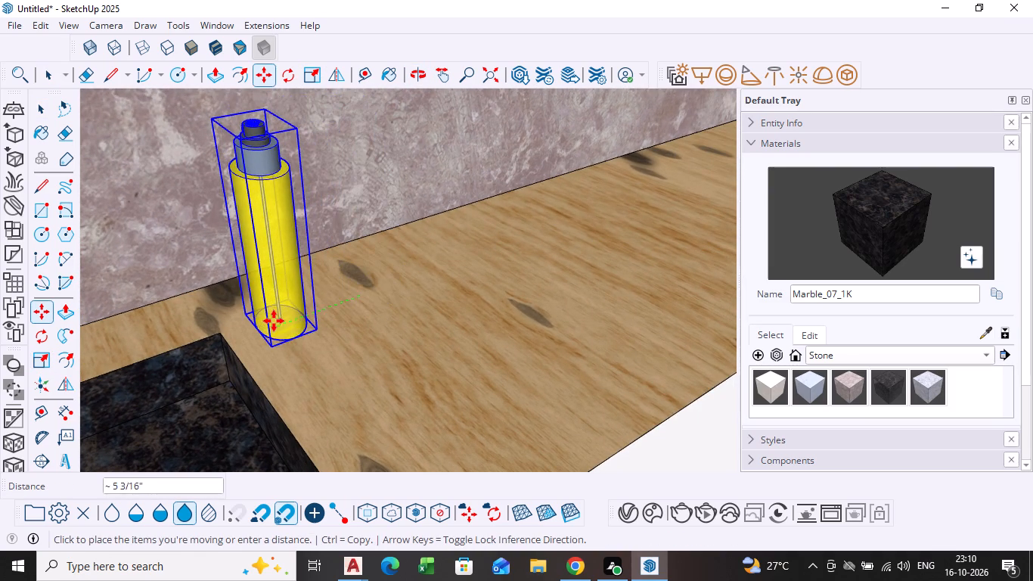
pyautogui.click(274, 321)
pyautogui.press('space')
# Examine the bottle's size and position beside the sink within the overall kitchen layout.
pyautogui.scroll(-11, 394, 338)
pyautogui.moveTo(417, 323); pyautogui.dragTo(374, 253, button='middle')
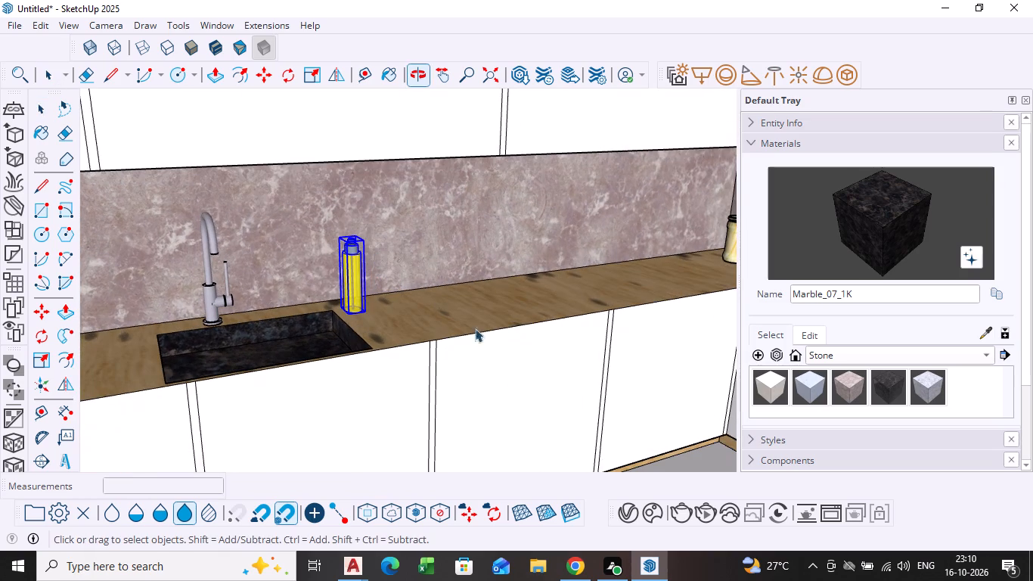
pyautogui.click(703, 449)
pyautogui.scroll(-11, 514, 379)
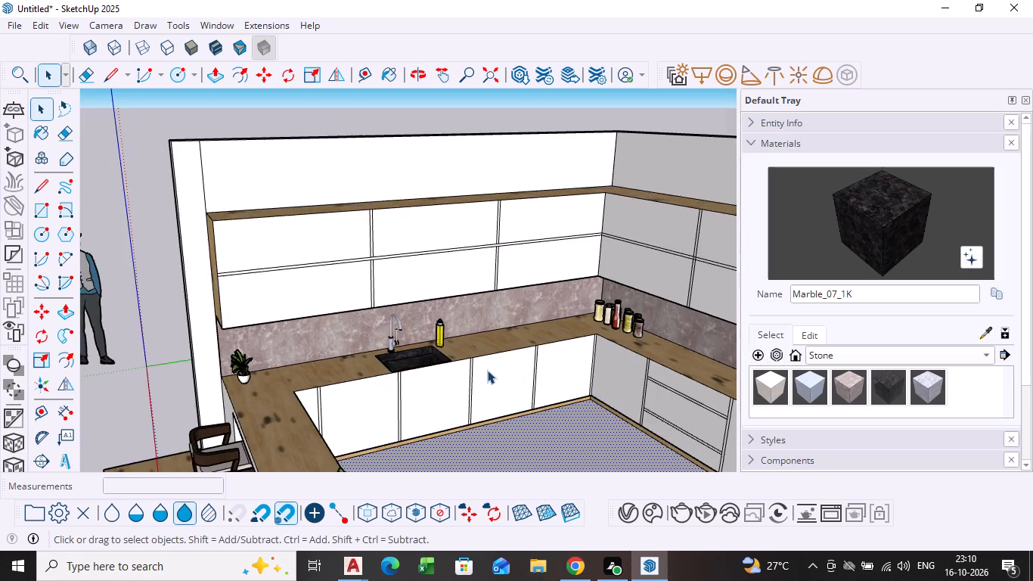
pyautogui.keyDown('shift'); pyautogui.moveTo(487, 370); pyautogui.dragTo(342, 208, button='middle'); pyautogui.keyUp('shift')
pyautogui.scroll(-2, 412, 297)
pyautogui.moveTo(412, 297); pyautogui.dragTo(464, 343, button='middle')
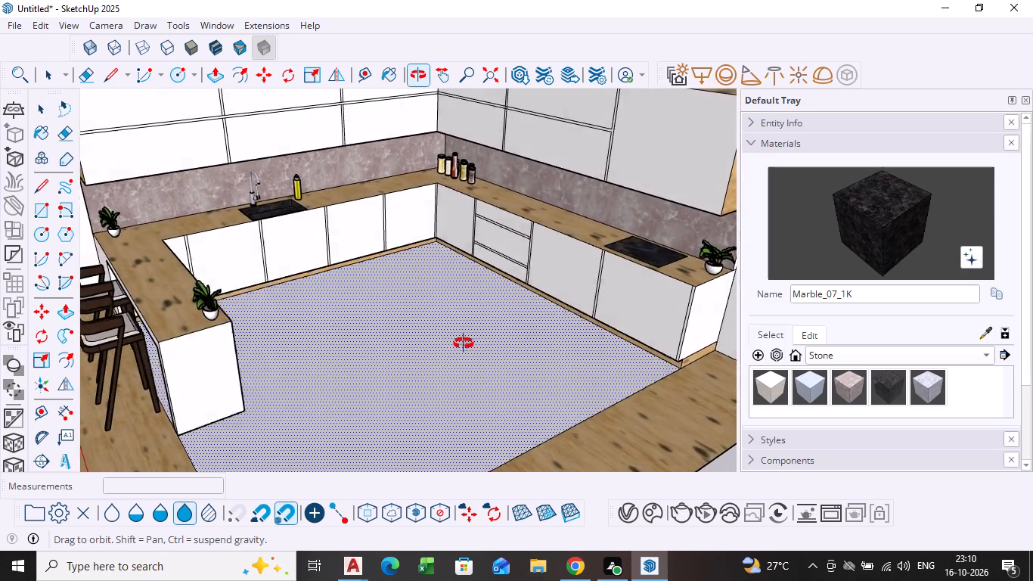
pyautogui.moveTo(464, 343); pyautogui.dragTo(490, 336, button='middle')
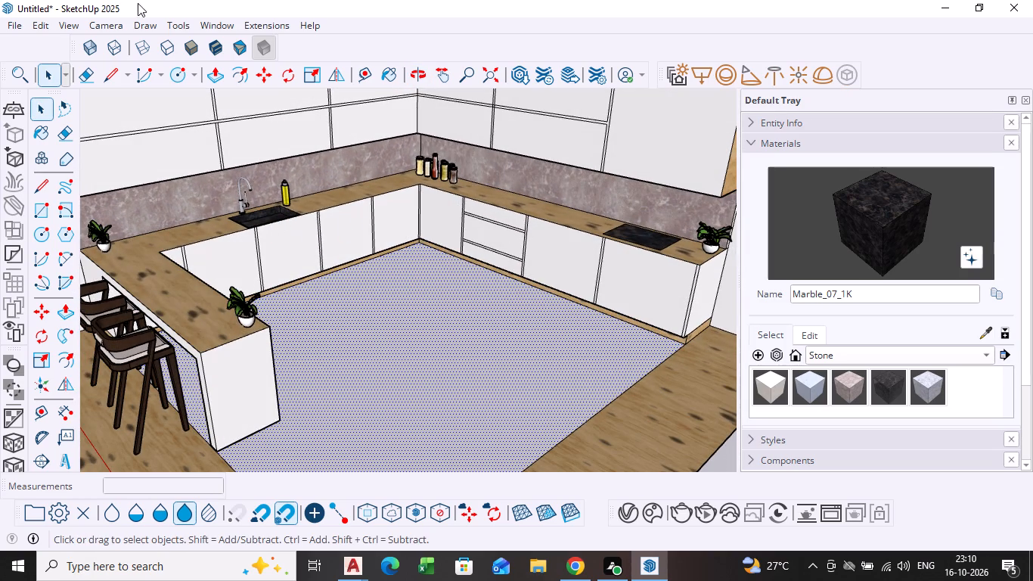
# Search 3D Warehouse for "kitchen utensils".
pyautogui.click(208, 23)
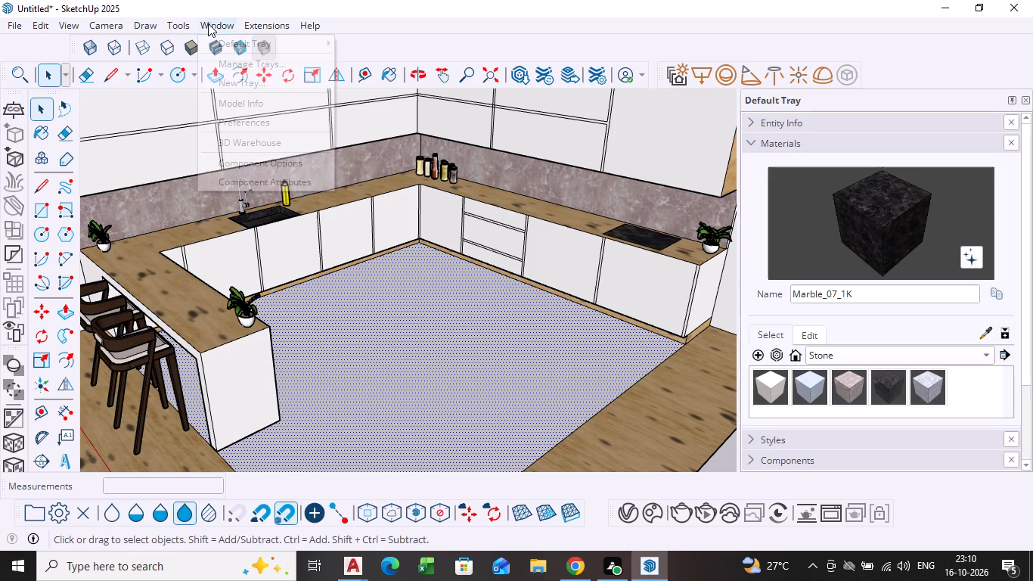
pyautogui.click(239, 136)
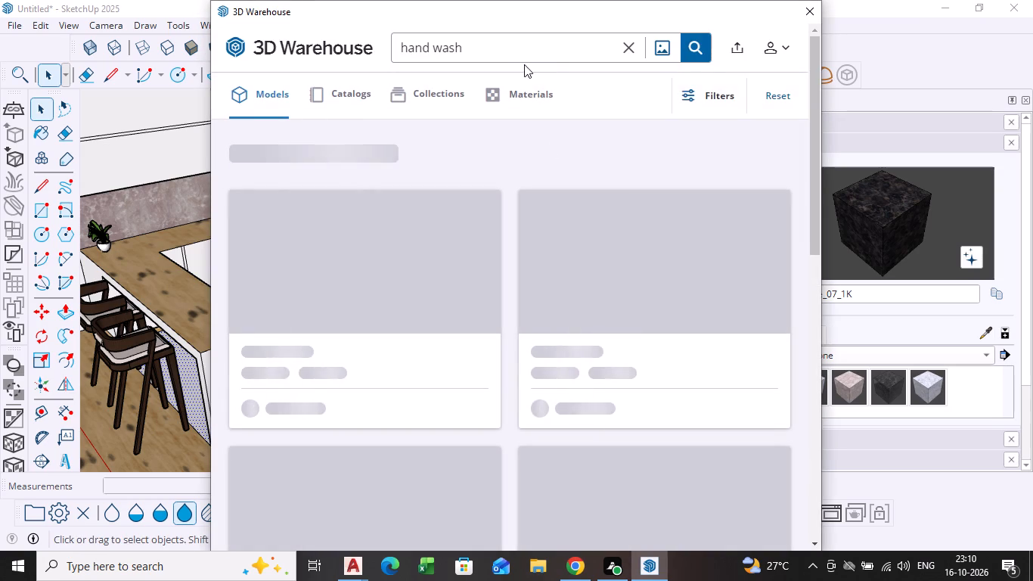
pyautogui.click(522, 54)
pyautogui.press('BackSpace')
pyautogui.press('BackSpace')
pyautogui.press('BackSpace')
pyautogui.press('BackSpace')
pyautogui.press('BackSpace')
pyautogui.press('BackSpace')
pyautogui.press('BackSpace')
pyautogui.press('BackSpace')
pyautogui.press('BackSpace')
pyautogui.press('BackSpace')
pyautogui.press('BackSpace')
pyautogui.press('BackSpace')
pyautogui.press('BackSpace')
pyautogui.press('BackSpace')
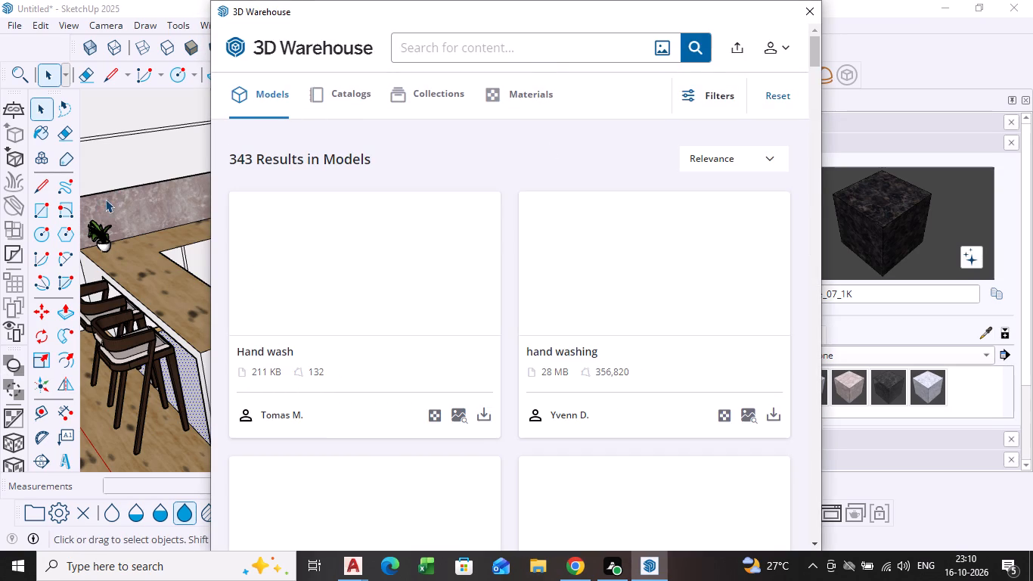
pyautogui.press('BackSpace')
pyautogui.press('BackSpace')
pyautogui.write('kitchen')
pyautogui.press('space')
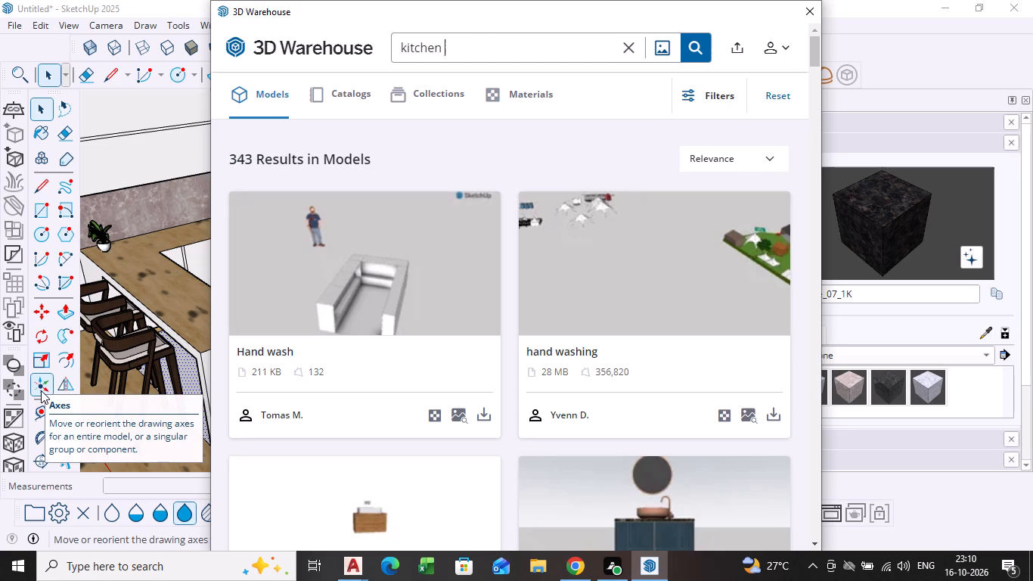
pyautogui.write('utensils')
pyautogui.press('Return')
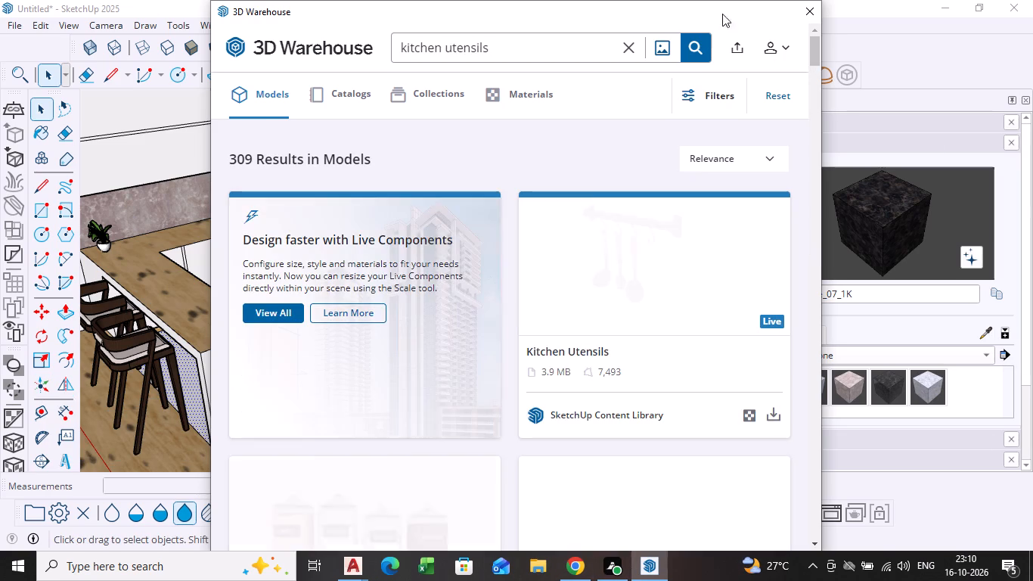
# Find the SketchUp Content Library's live Kitchen Utensils hanging rail and download it directly into the model.
pyautogui.scroll(-4, 575, 339)
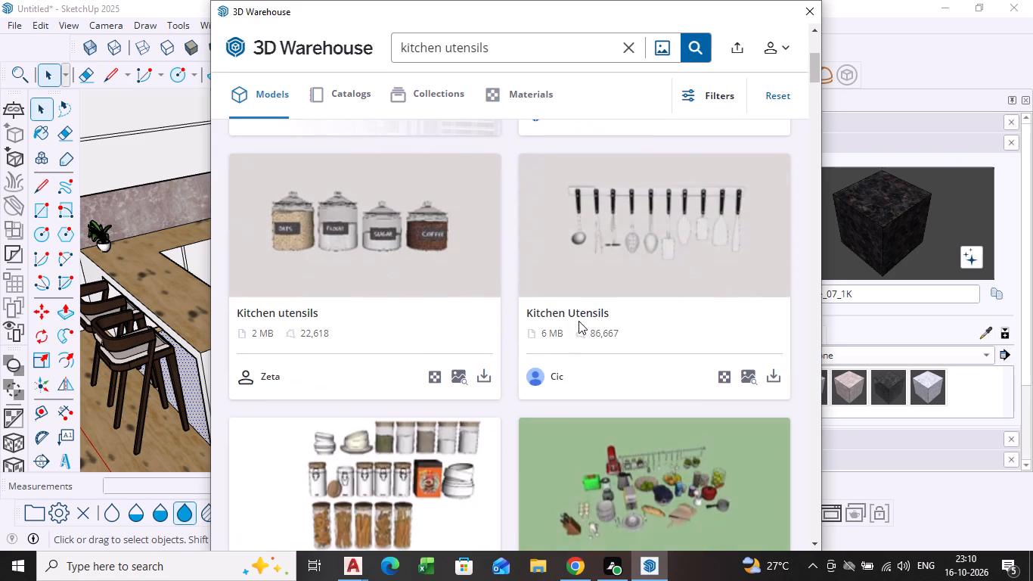
pyautogui.scroll(-2, 389, 306)
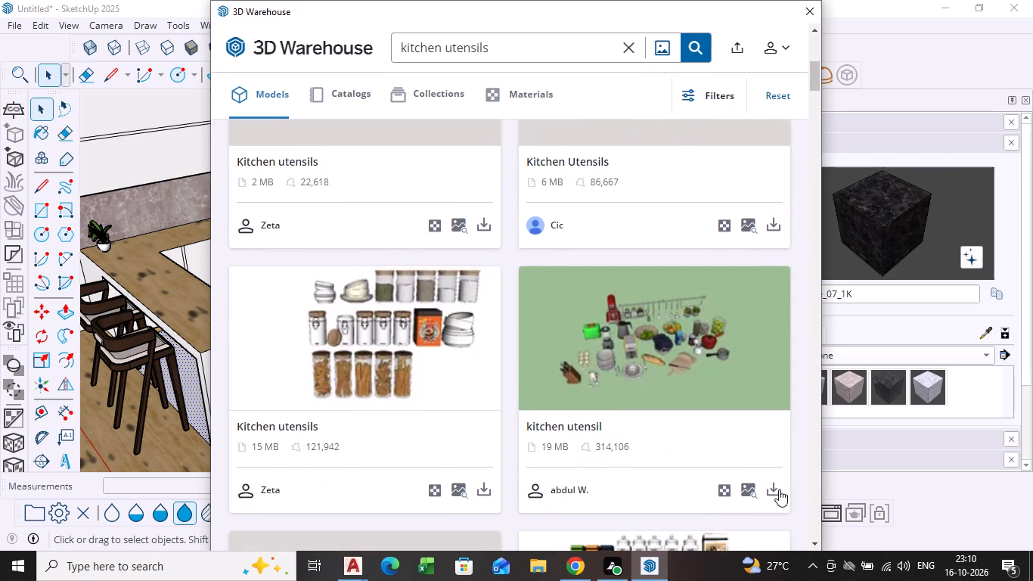
pyautogui.scroll(-3, 645, 433)
pyautogui.scroll(-4, 547, 384)
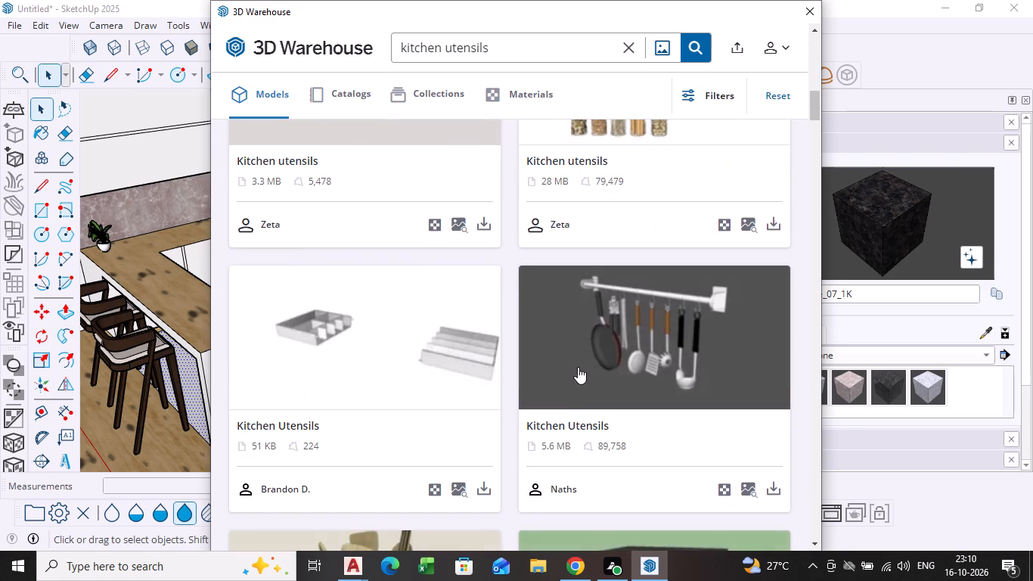
pyautogui.scroll(-4, 637, 339)
pyautogui.scroll(2, 717, 331)
pyautogui.scroll(-7, 577, 356)
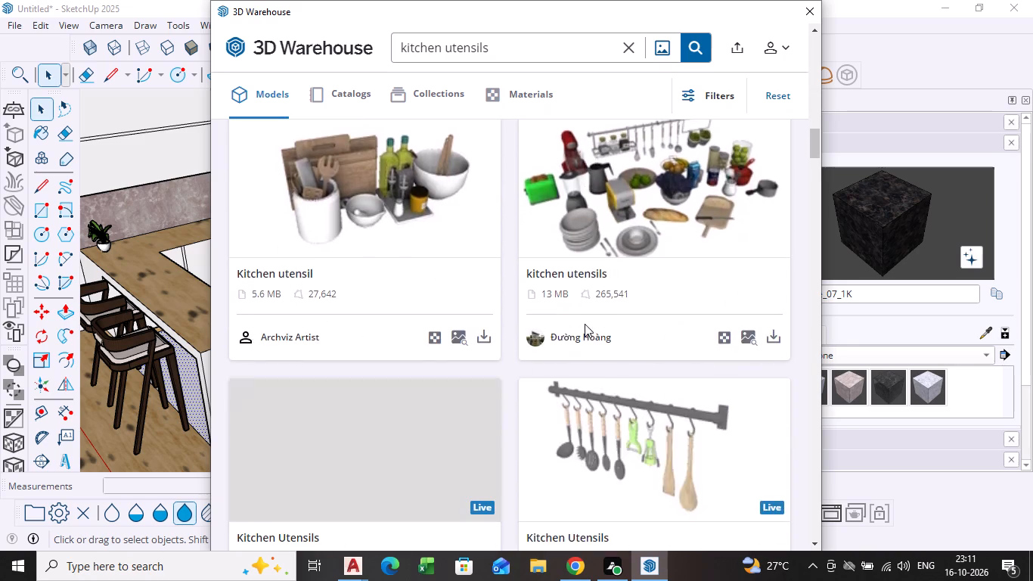
pyautogui.scroll(-3, 586, 309)
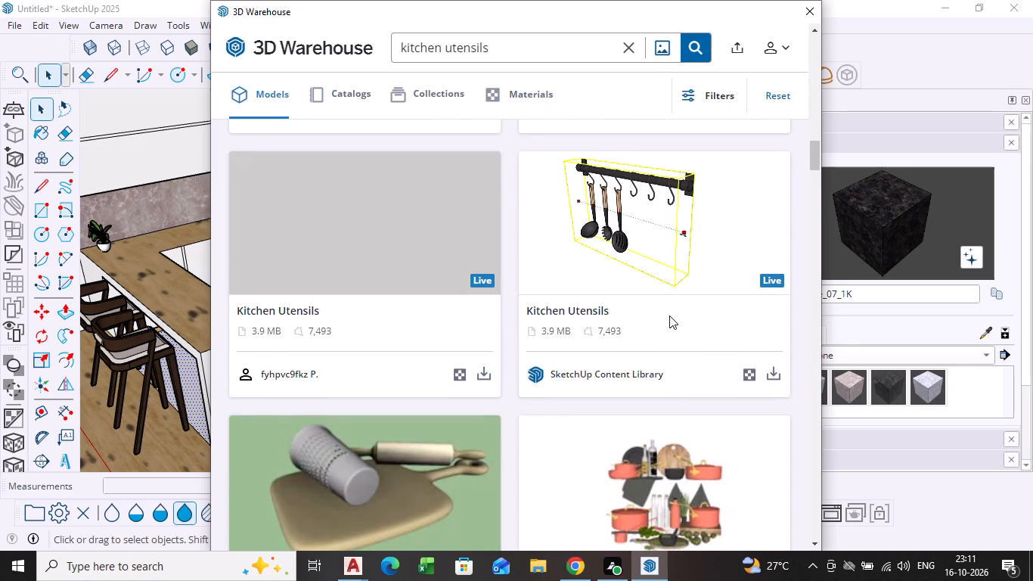
pyautogui.click(772, 373)
pyautogui.click(453, 303)
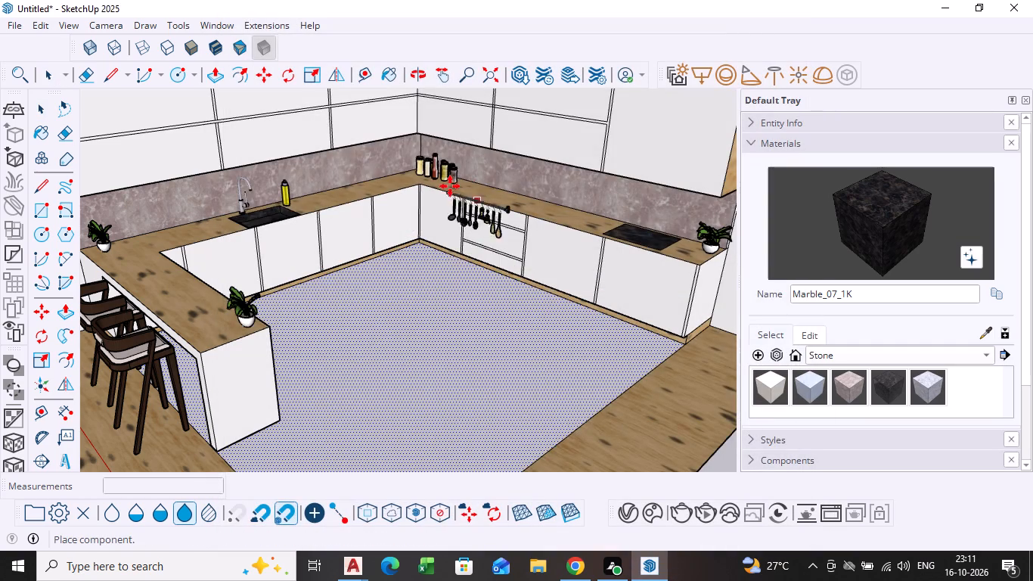
# Place the hanging utensil rail on the marble backsplash above the drawer unit, beside the jars, and dismiss its configuration window.
pyautogui.scroll(8, 433, 183)
pyautogui.scroll(-1, 487, 185)
pyautogui.keyDown('shift'); pyautogui.moveTo(489, 188); pyautogui.dragTo(451, 229, button='middle'); pyautogui.keyUp('shift')
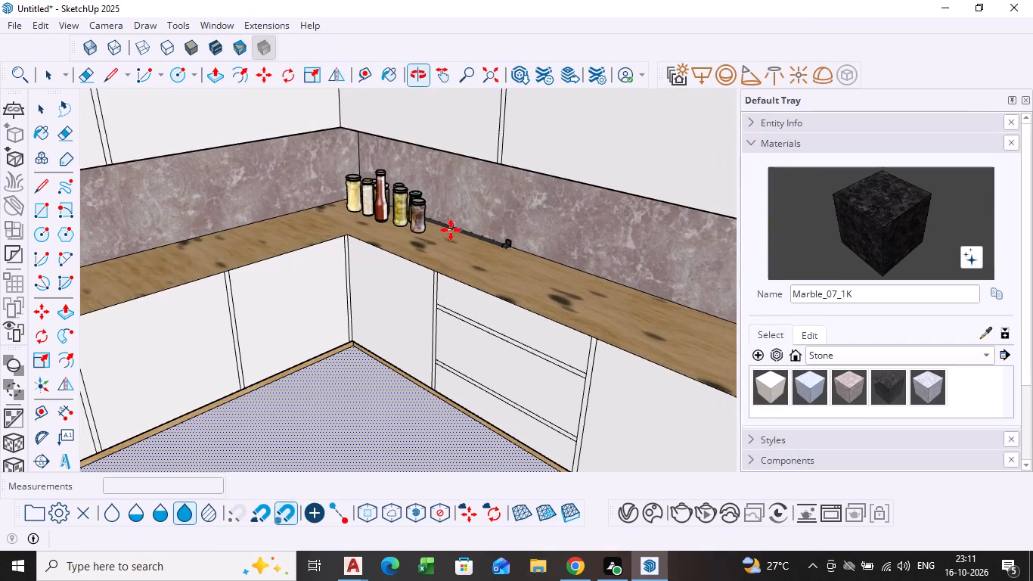
pyautogui.moveTo(452, 219); pyautogui.dragTo(520, 153, button='middle')
pyautogui.scroll(1, 543, 179)
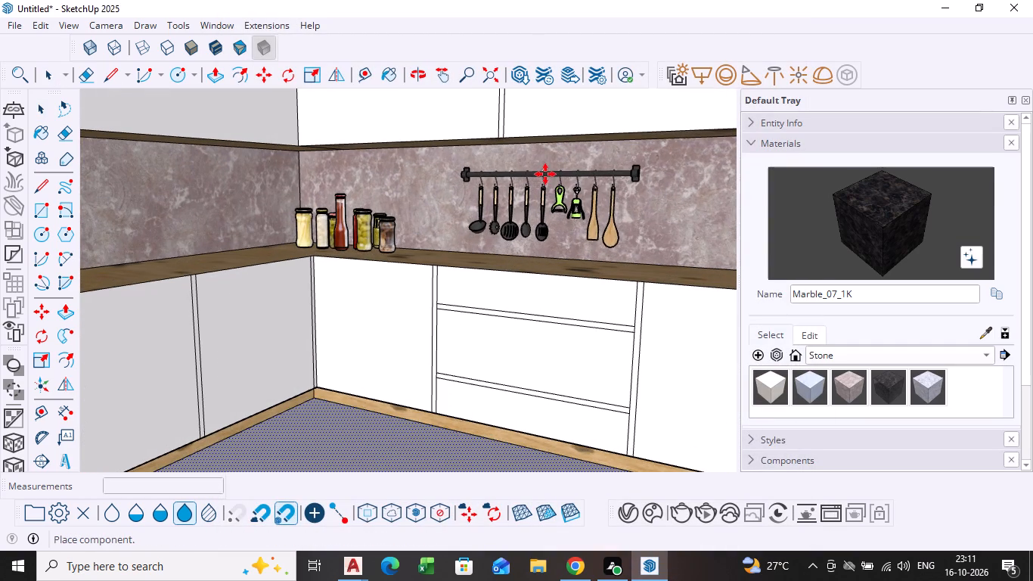
pyautogui.click(559, 166)
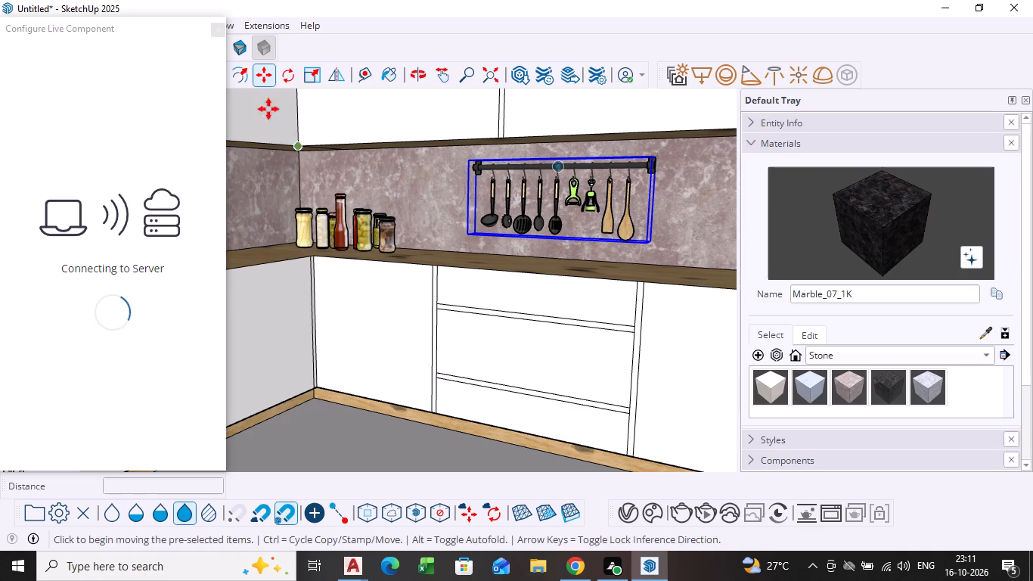
pyautogui.click(223, 27)
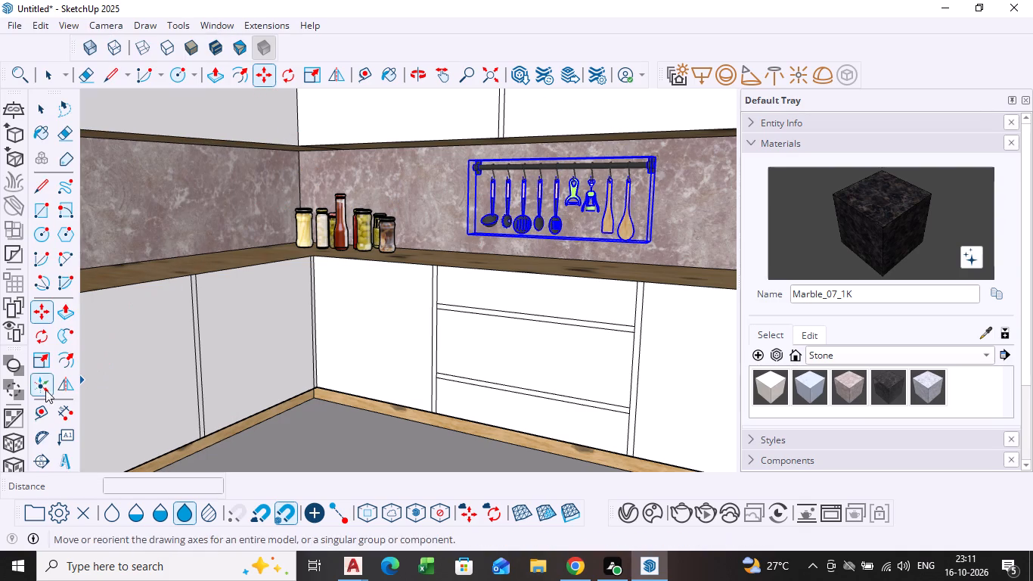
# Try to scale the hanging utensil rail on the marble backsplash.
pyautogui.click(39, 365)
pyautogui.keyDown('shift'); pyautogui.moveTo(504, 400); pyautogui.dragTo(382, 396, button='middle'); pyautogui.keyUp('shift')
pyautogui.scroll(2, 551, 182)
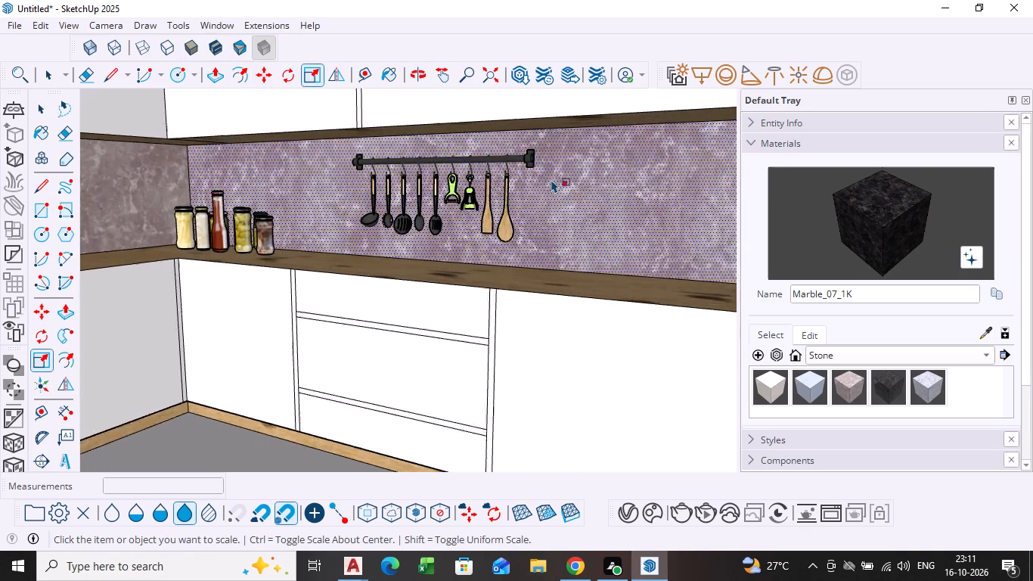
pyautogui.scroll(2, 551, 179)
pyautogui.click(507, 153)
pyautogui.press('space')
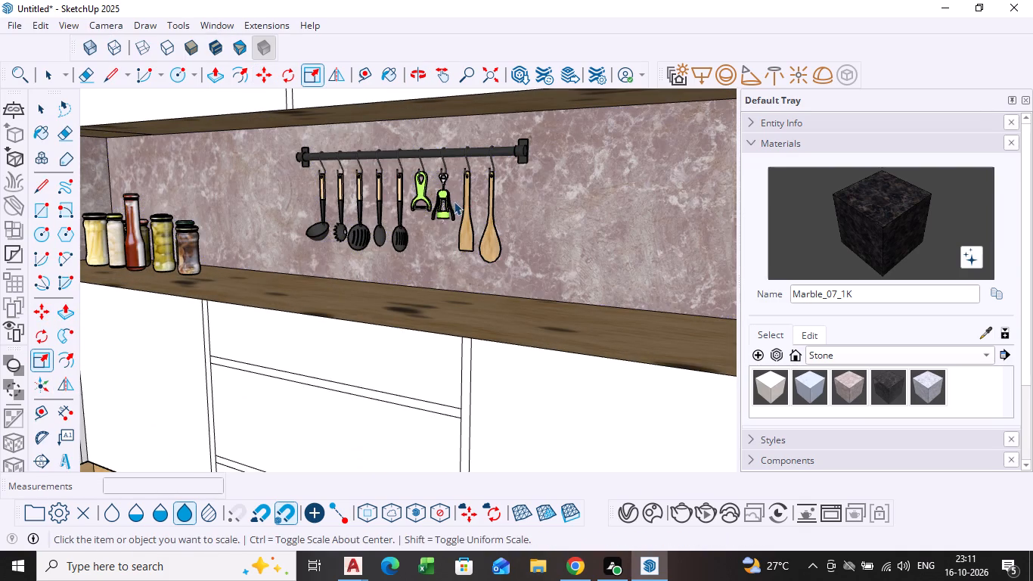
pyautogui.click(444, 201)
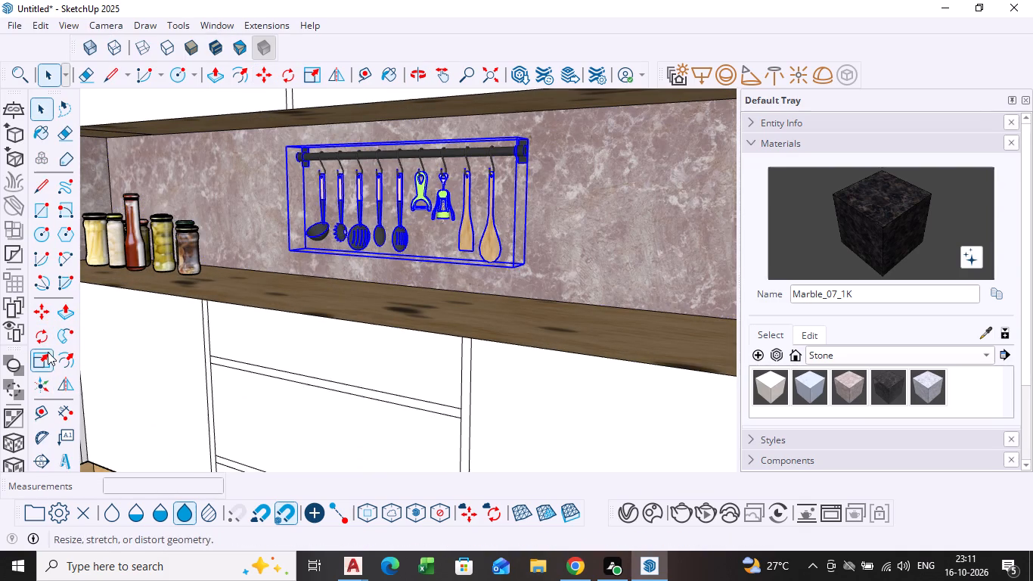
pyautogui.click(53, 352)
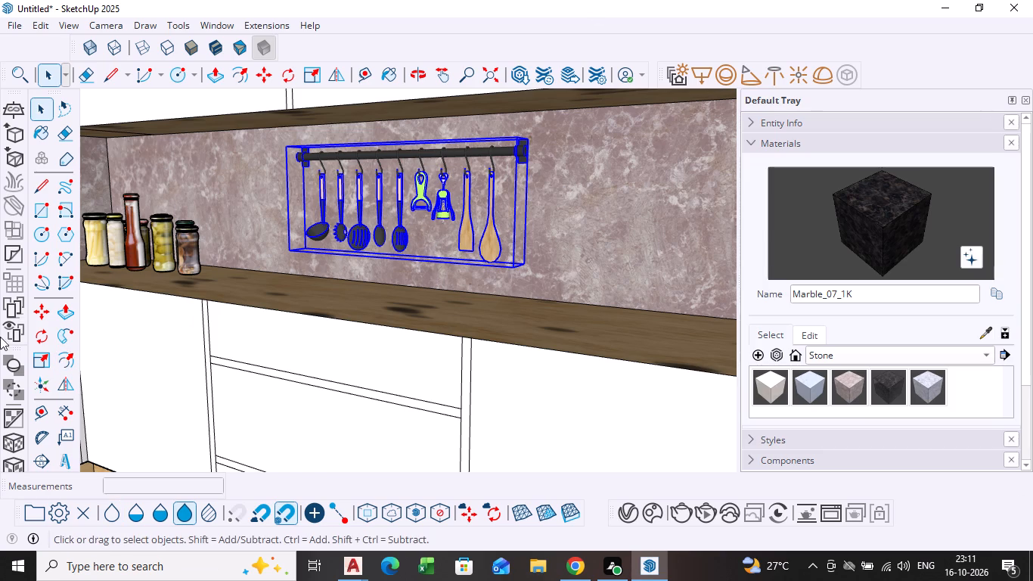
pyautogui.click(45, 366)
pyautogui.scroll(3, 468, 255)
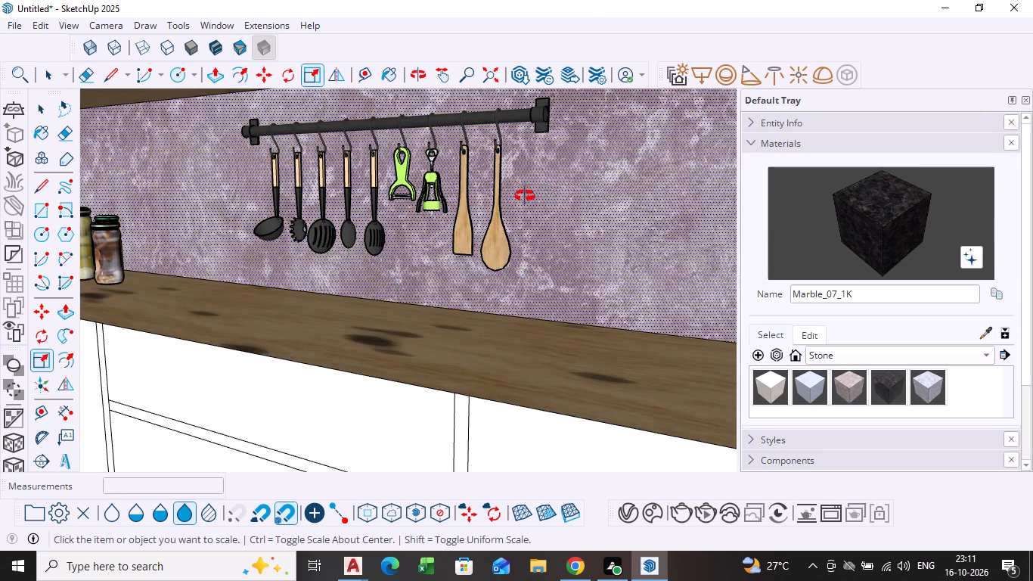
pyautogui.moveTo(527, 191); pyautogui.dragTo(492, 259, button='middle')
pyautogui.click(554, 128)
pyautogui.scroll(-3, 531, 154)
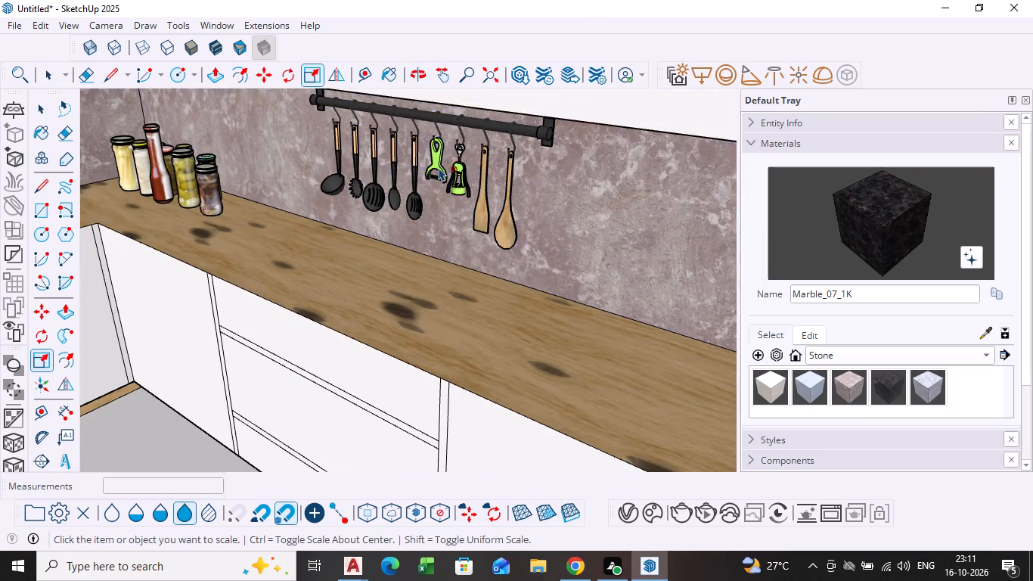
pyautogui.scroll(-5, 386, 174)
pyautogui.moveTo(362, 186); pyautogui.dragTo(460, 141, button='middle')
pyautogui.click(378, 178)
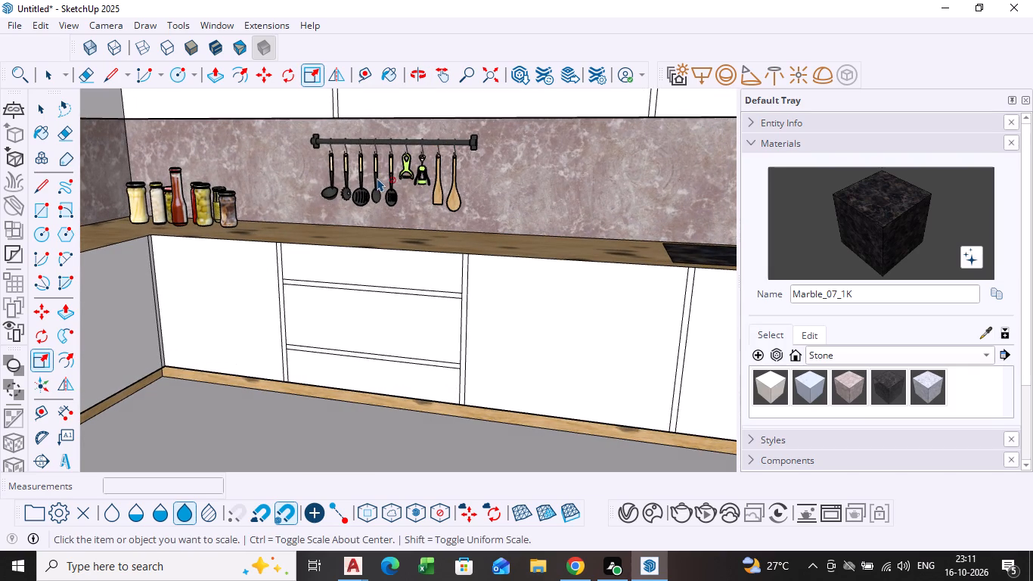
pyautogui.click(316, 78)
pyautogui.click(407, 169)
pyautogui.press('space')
# Examine the utensil rail's size and position within the overall kitchen layout.
pyautogui.scroll(-9, 410, 203)
pyautogui.moveTo(413, 234); pyautogui.dragTo(329, 271, button='middle')
pyautogui.scroll(-1, 410, 238)
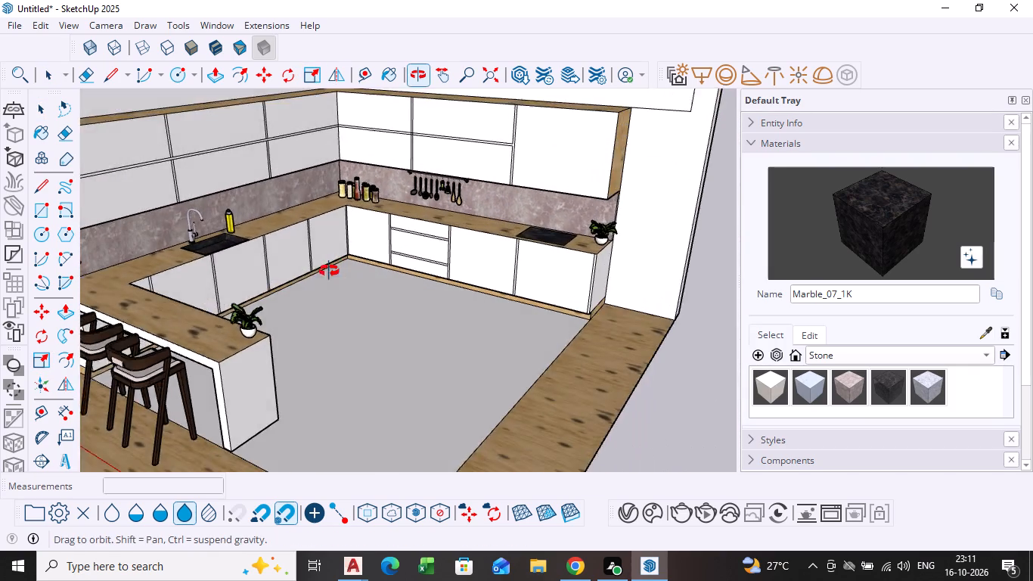
pyautogui.moveTo(329, 271); pyautogui.dragTo(318, 264, button='middle')
pyautogui.scroll(2, 312, 250)
pyautogui.scroll(-7, 309, 250)
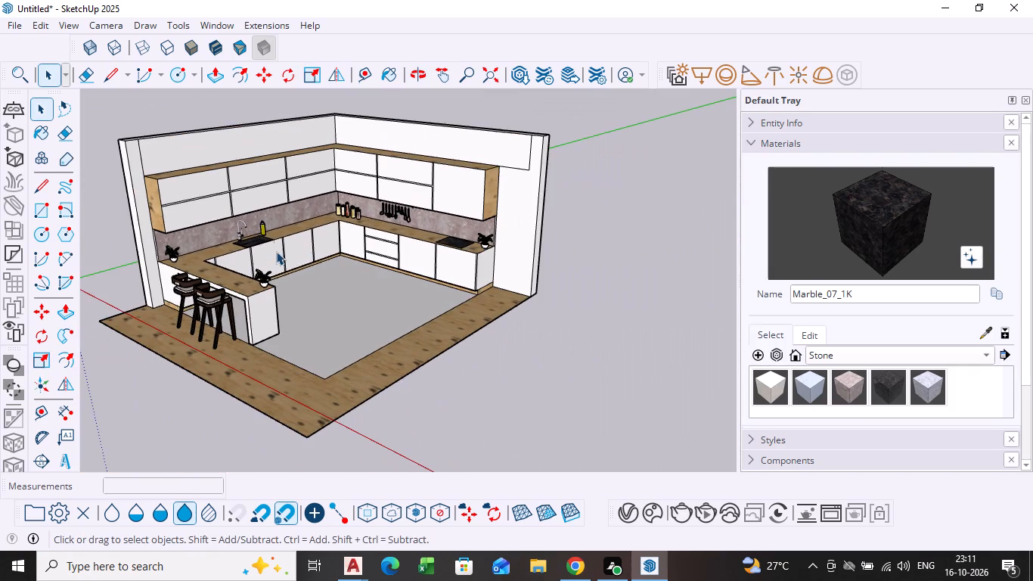
pyautogui.keyDown('shift'); pyautogui.moveTo(275, 251); pyautogui.dragTo(270, 234, button='middle'); pyautogui.keyUp('shift')
pyautogui.scroll(2, 271, 233)
pyautogui.moveTo(276, 244); pyautogui.dragTo(296, 222, button='middle')
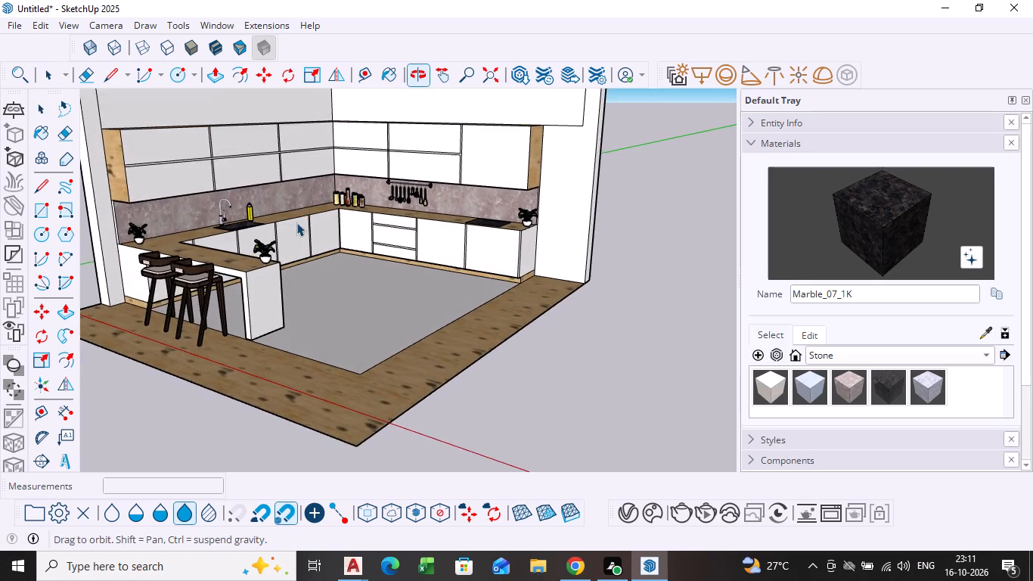
pyautogui.scroll(2, 296, 222)
pyautogui.keyDown('shift'); pyautogui.moveTo(343, 252); pyautogui.dragTo(422, 296, button='middle'); pyautogui.keyUp('shift')
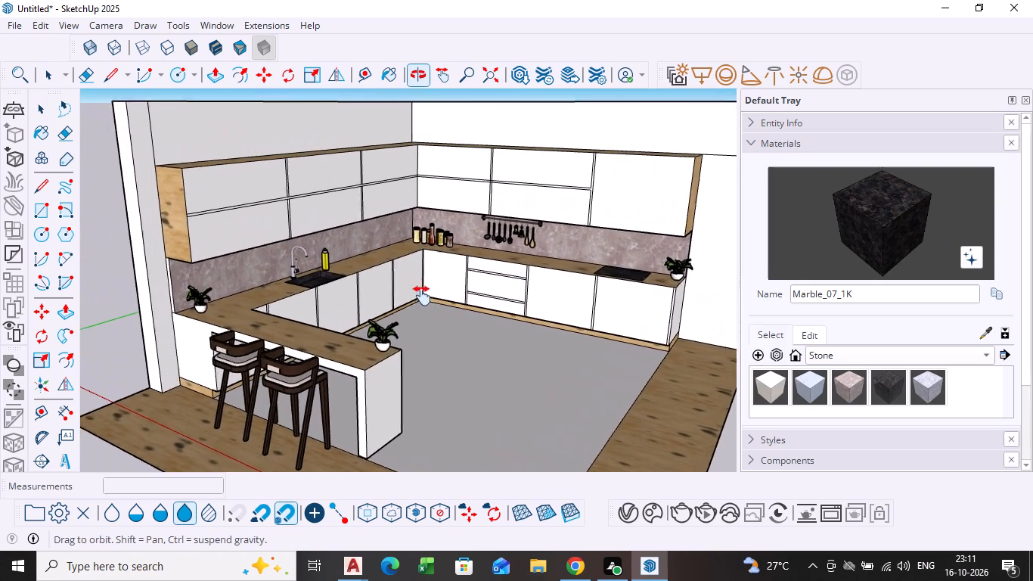
pyautogui.keyDown('shift'); pyautogui.moveTo(422, 296); pyautogui.dragTo(427, 297, button='middle'); pyautogui.keyUp('shift')
pyautogui.moveTo(417, 298); pyautogui.dragTo(397, 274, button='middle')
pyautogui.scroll(2, 397, 274)
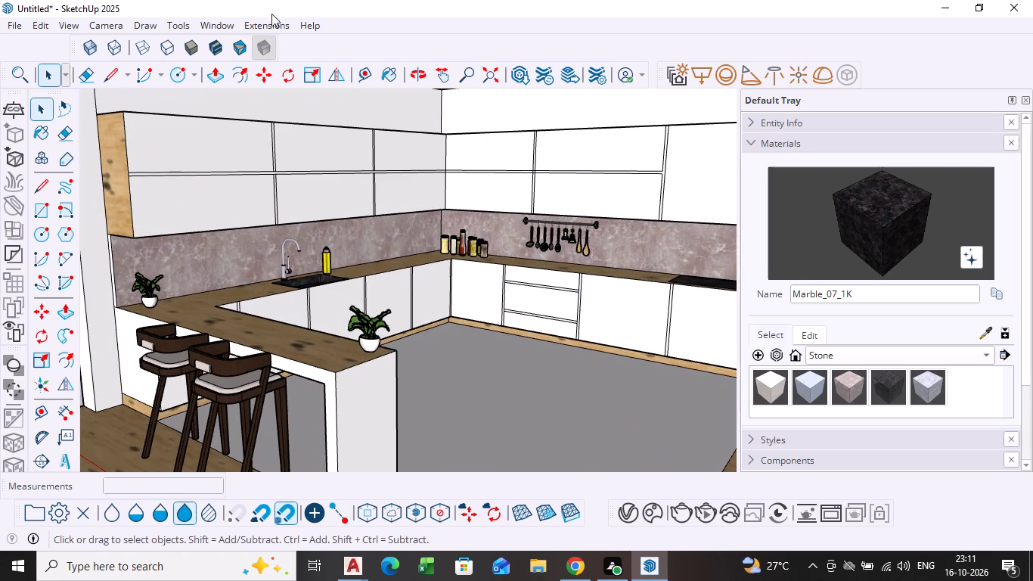
# Reopen the 3D Warehouse results for "kitchen utensils" and filter them to file sizes up to 1 MB.
pyautogui.click(225, 30)
pyautogui.click(255, 143)
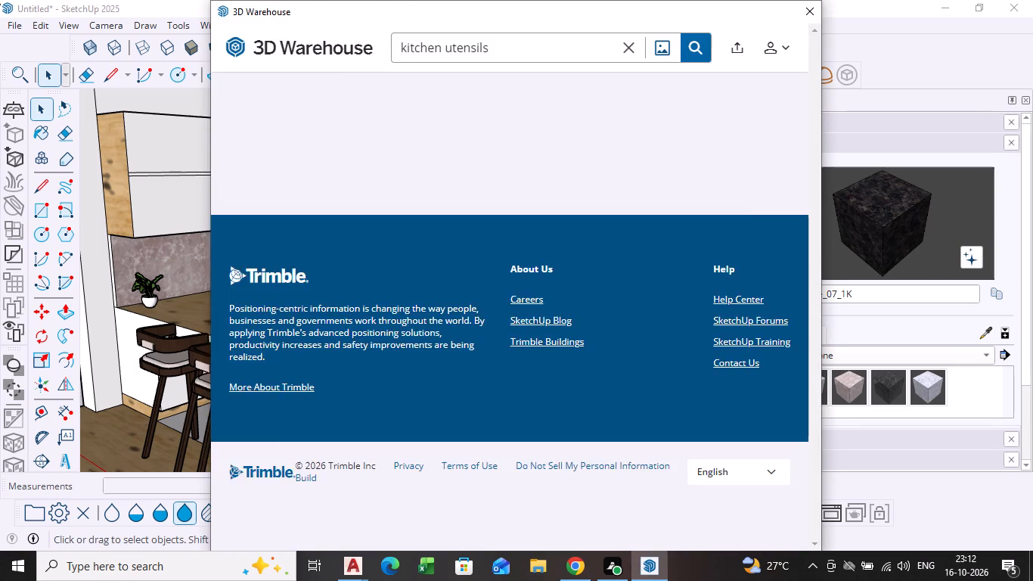
pyautogui.click(710, 95)
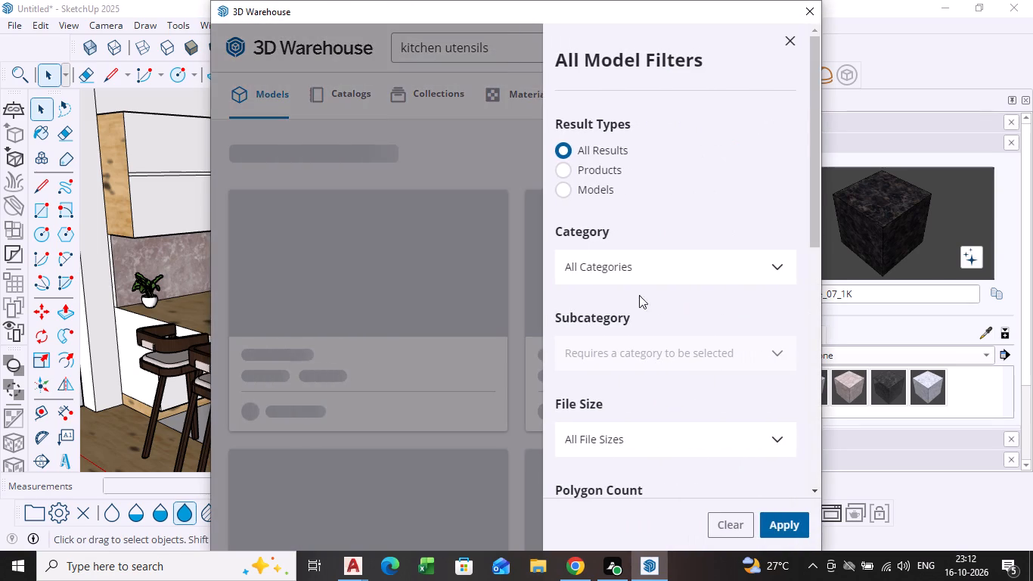
pyautogui.click(637, 452)
pyautogui.click(633, 444)
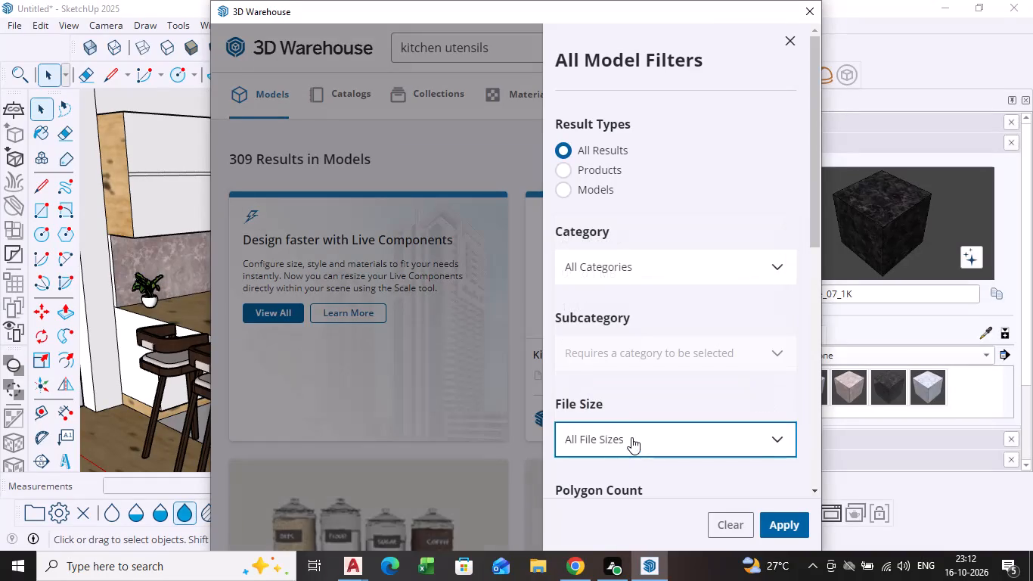
pyautogui.click(622, 444)
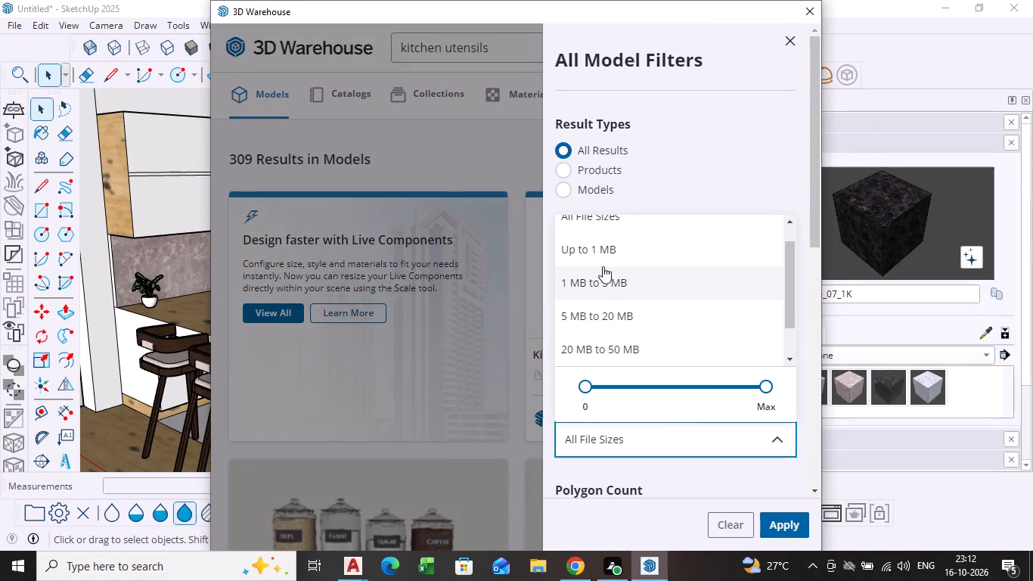
pyautogui.click(605, 255)
pyautogui.click(776, 523)
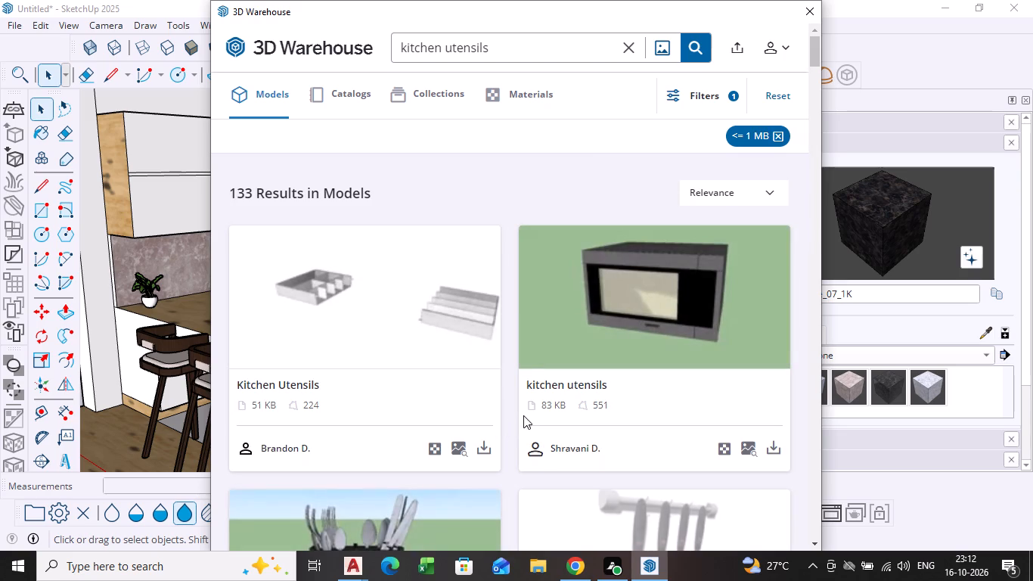
# Find the 83 KB microwave model titled "kitchen utensils" and download it directly into the model.
pyautogui.scroll(-3, 531, 414)
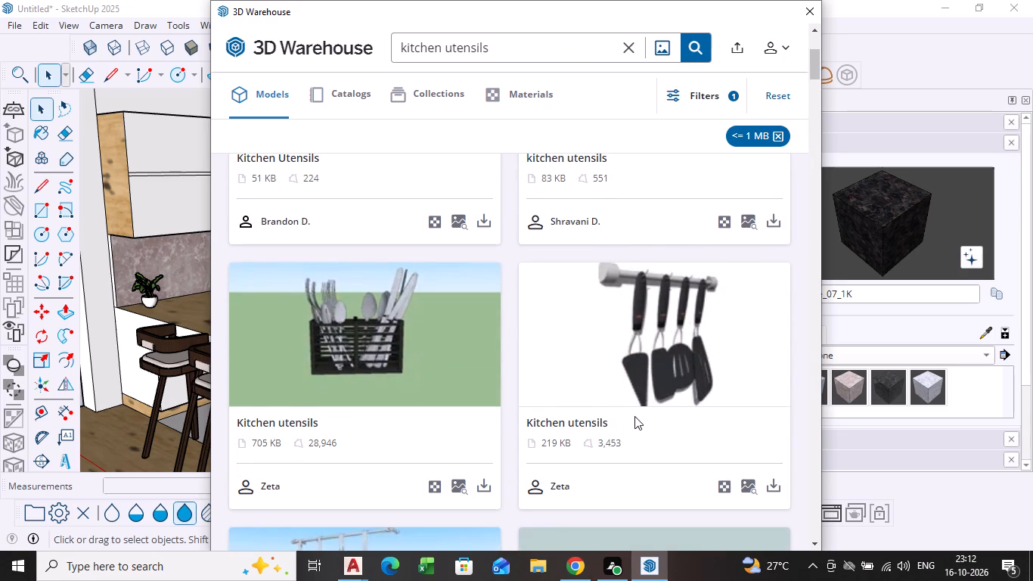
pyautogui.scroll(4, 634, 416)
pyautogui.click(776, 440)
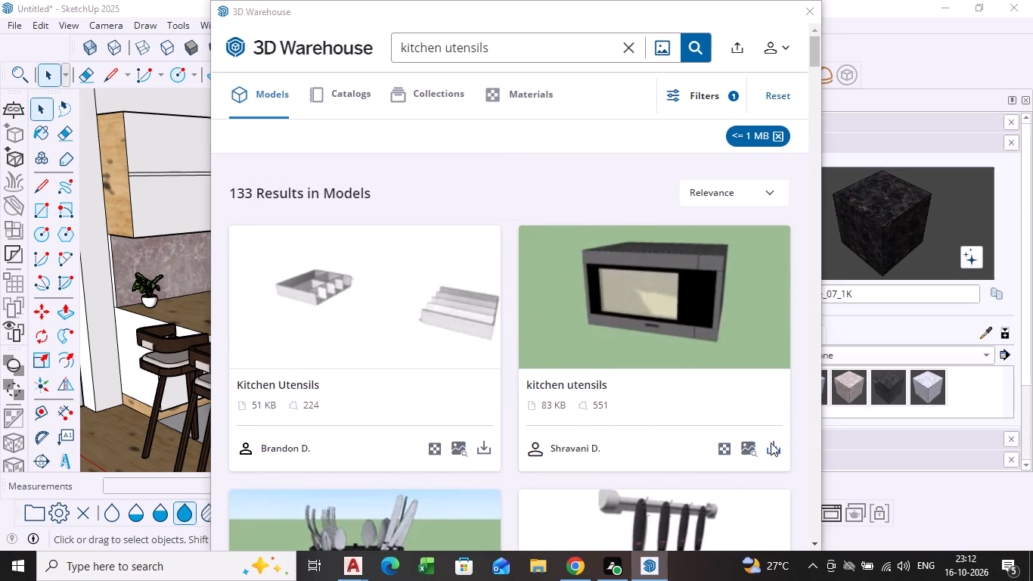
pyautogui.click(452, 299)
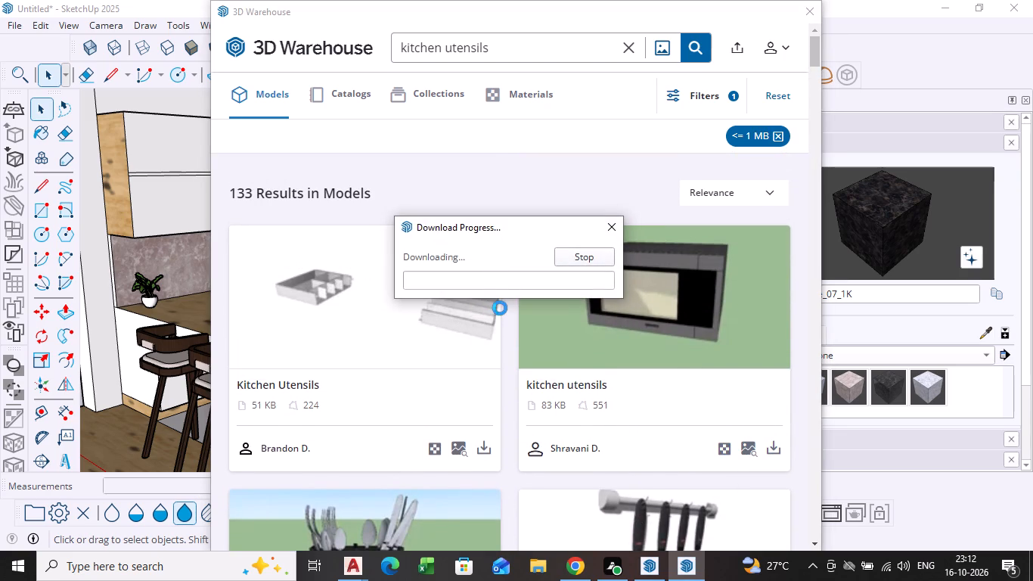
# Place the microwave on the wooden countertop between the drawer unit and the hob, with its front along the counter edge.
pyautogui.scroll(4, 609, 256)
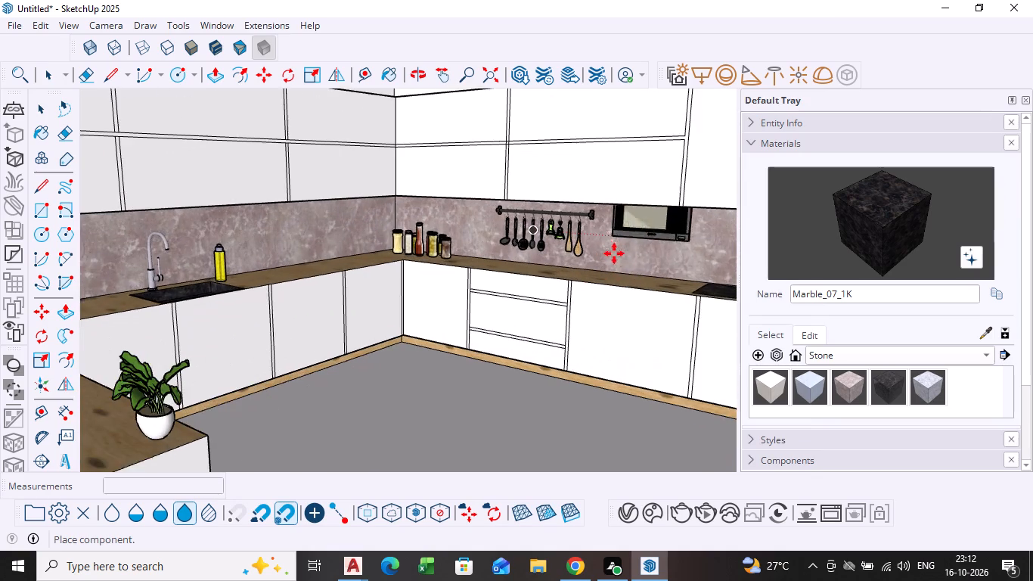
pyautogui.scroll(3, 623, 278)
pyautogui.scroll(-3, 365, 293)
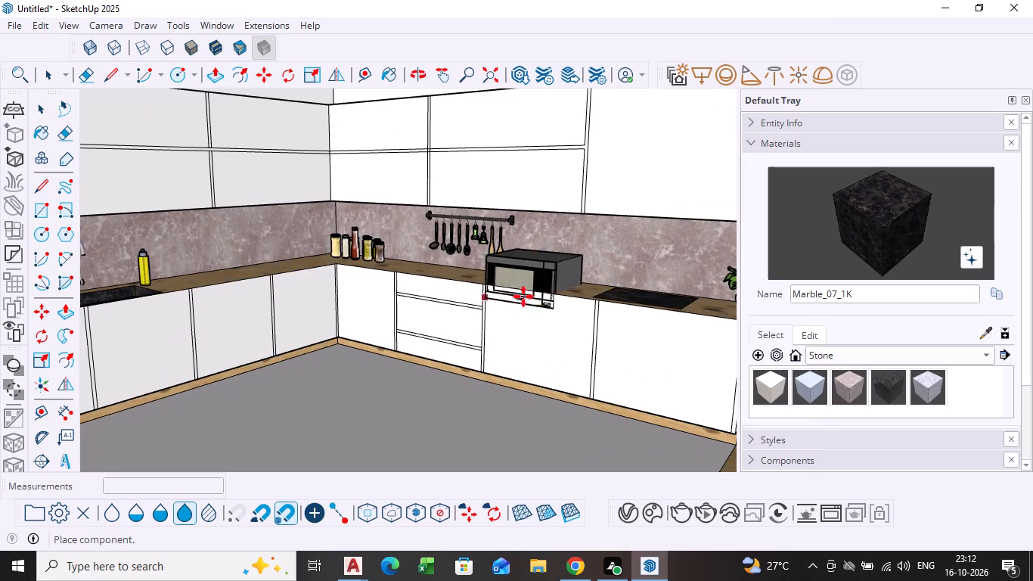
pyautogui.scroll(7, 533, 291)
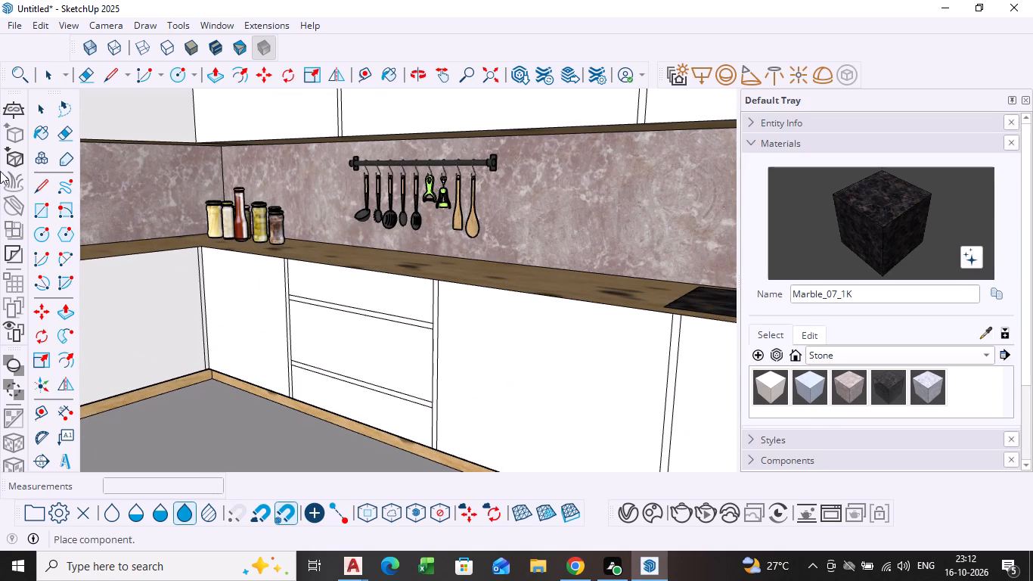
pyautogui.scroll(4, 566, 312)
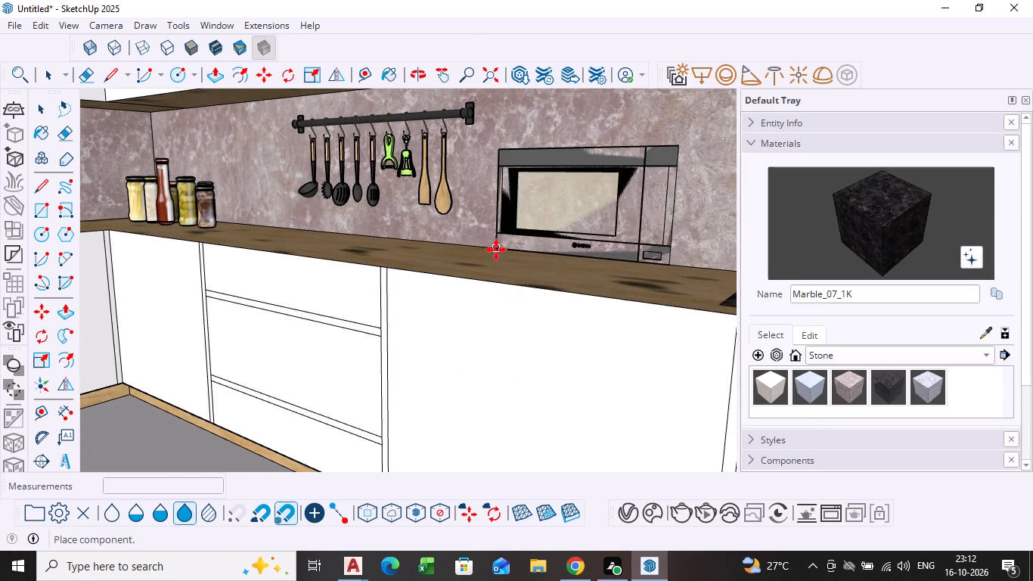
pyautogui.moveTo(496, 250); pyautogui.dragTo(454, 331, button='middle')
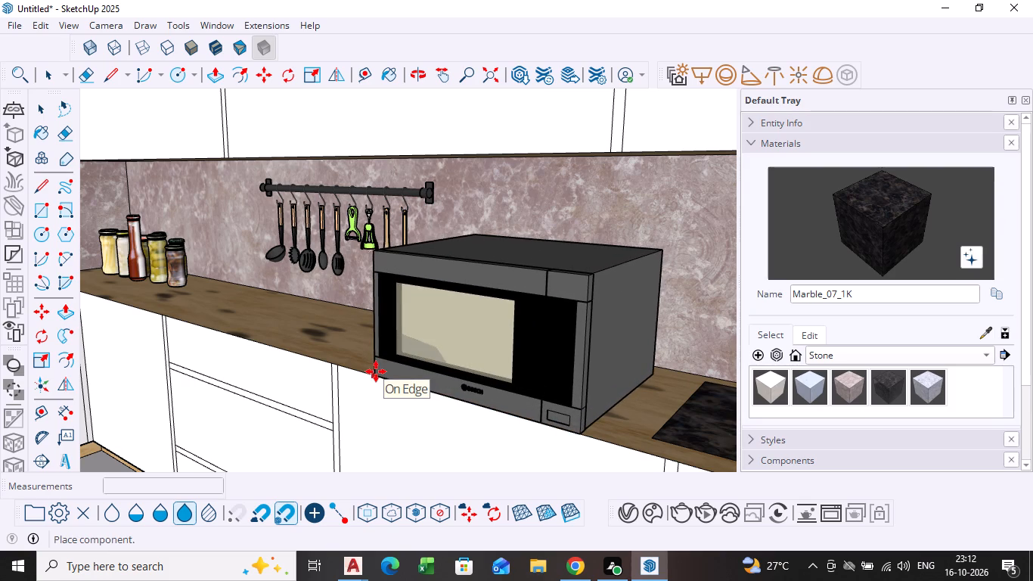
pyautogui.scroll(3, 375, 371)
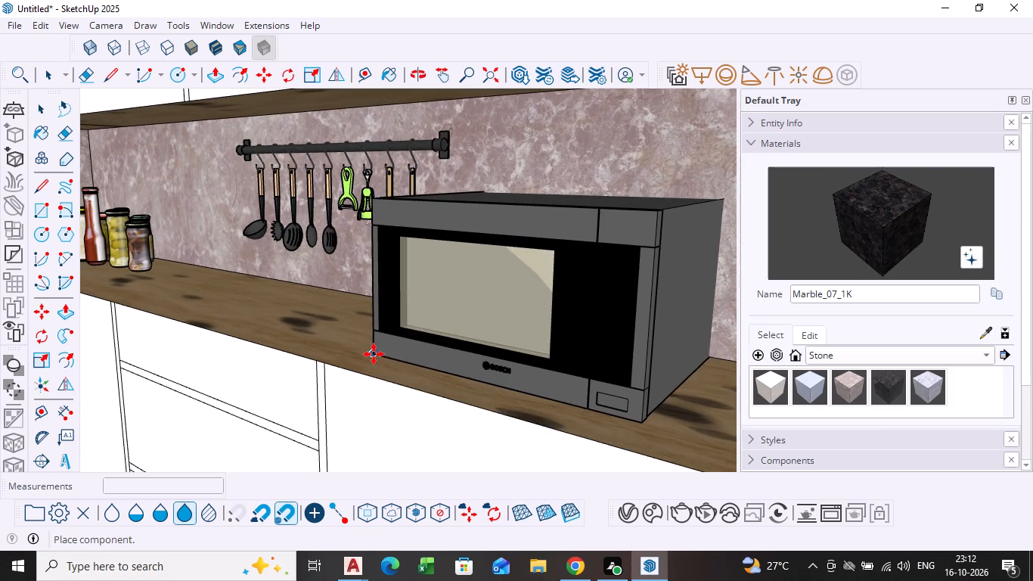
pyautogui.click(358, 362)
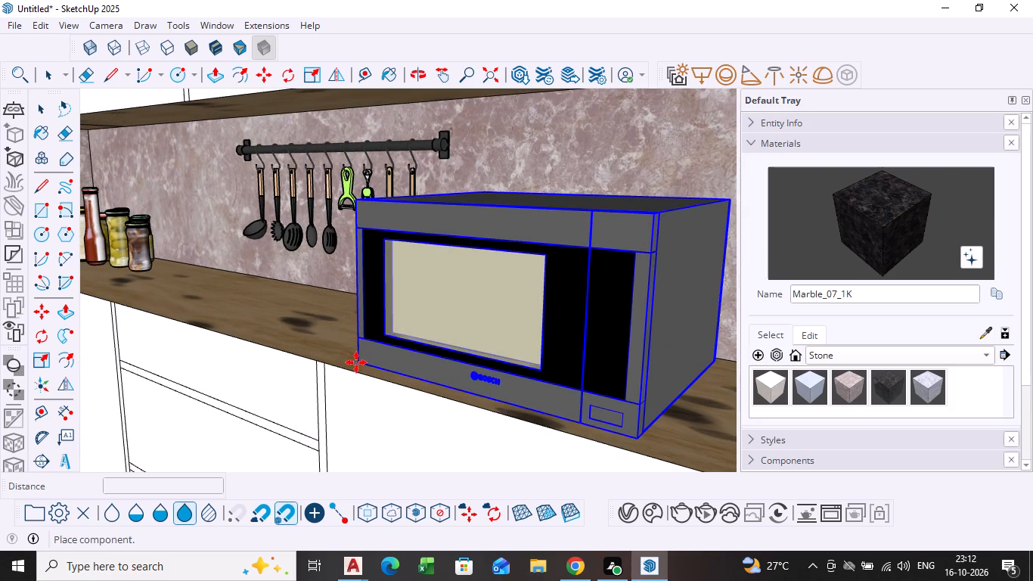
# Scale the microwave down in depth along the green axis, pulling its front face back toward the backsplash.
pyautogui.click(45, 366)
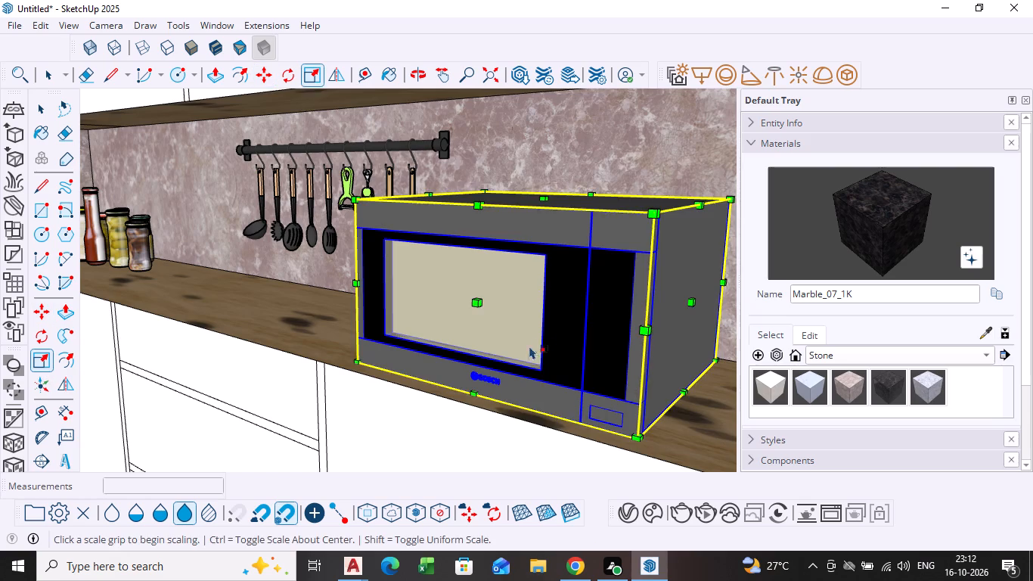
pyautogui.scroll(-3, 537, 337)
pyautogui.moveTo(539, 334); pyautogui.dragTo(405, 329, button='middle')
pyautogui.scroll(-1, 539, 334)
pyautogui.scroll(4, 590, 289)
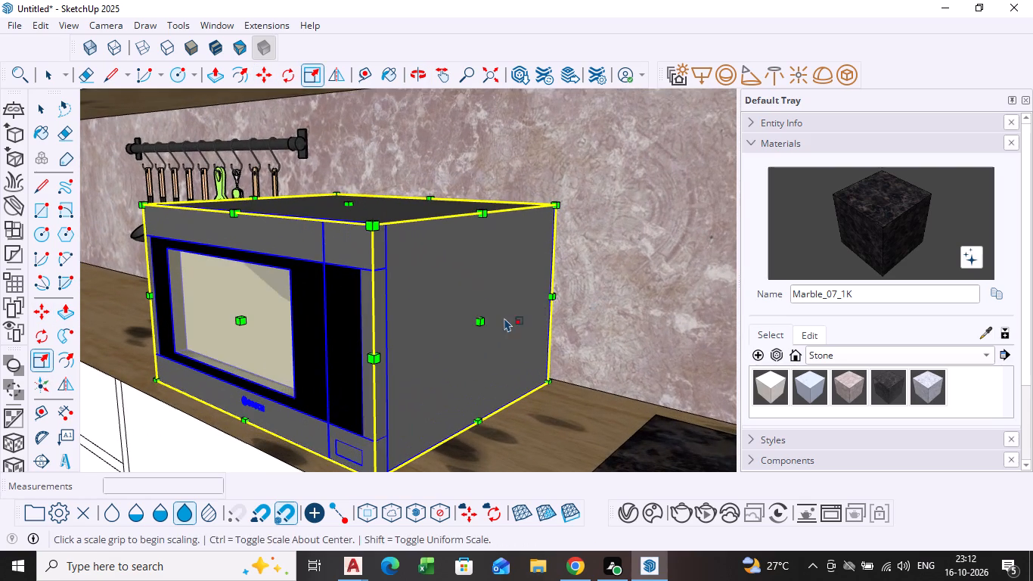
pyautogui.click(244, 322)
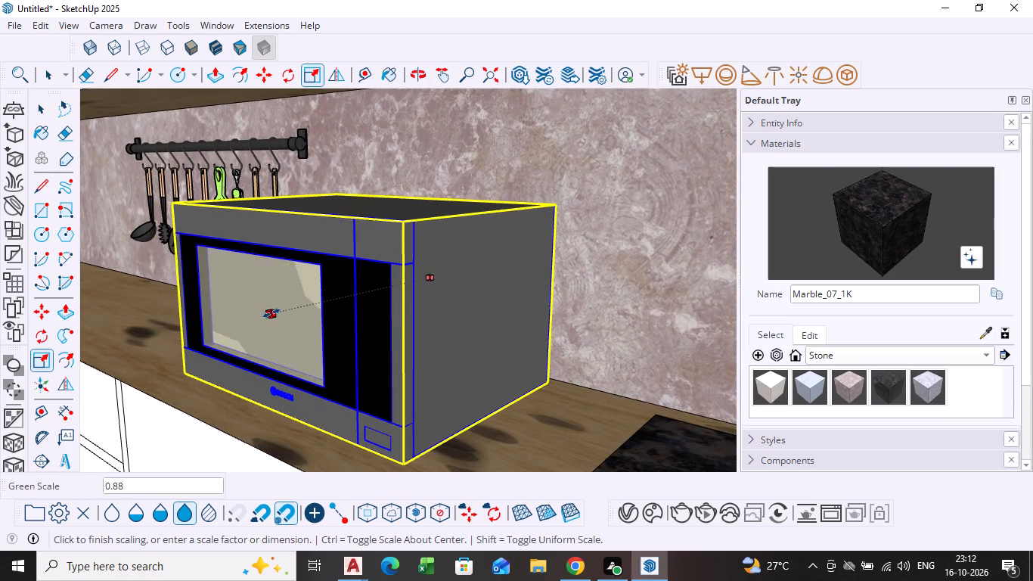
pyautogui.click(289, 307)
pyautogui.press('space')
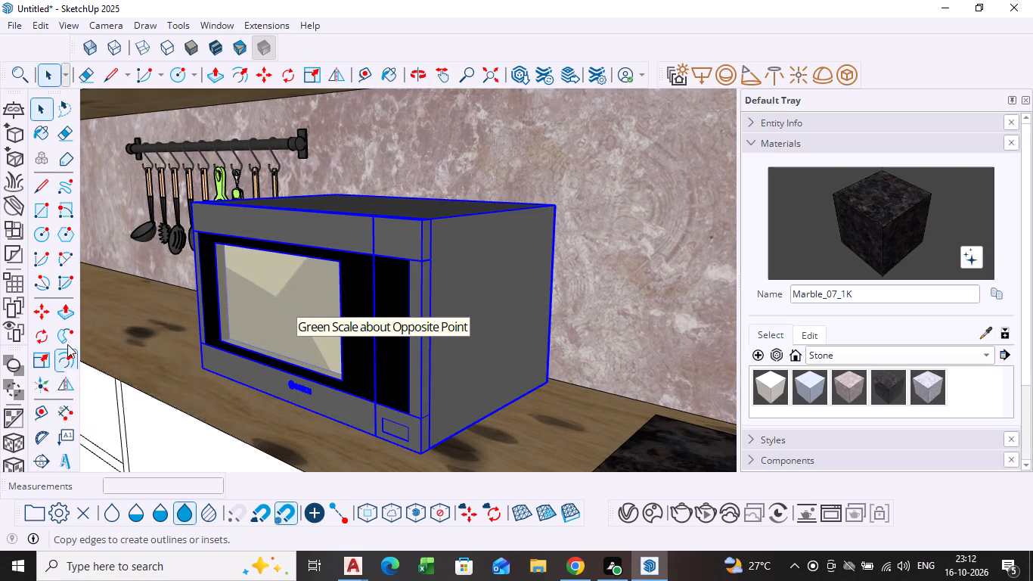
# Move the shortened microwave slightly forward toward the countertop's front edge.
pyautogui.click(49, 312)
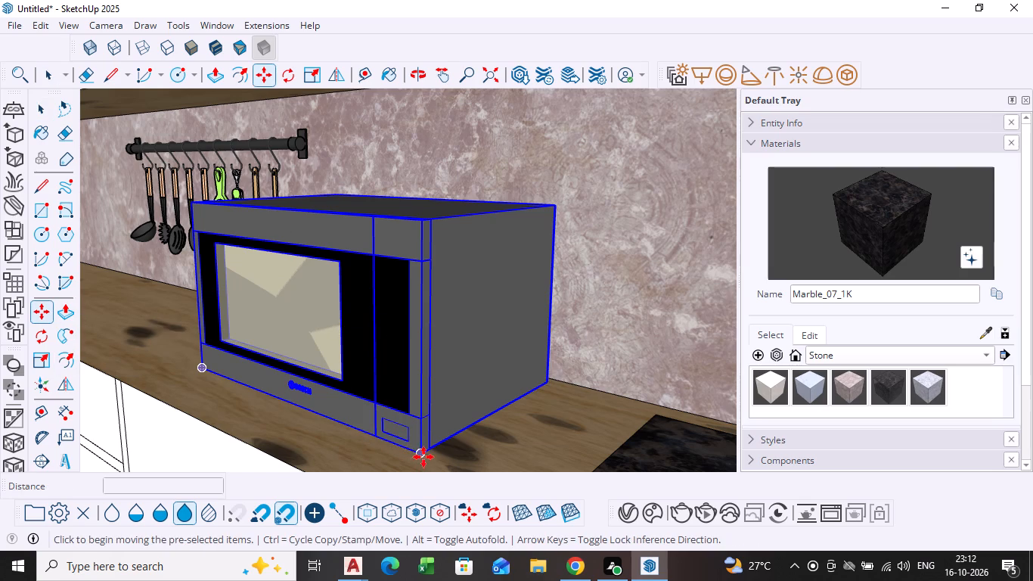
pyautogui.click(423, 457)
pyautogui.click(396, 458)
pyautogui.press('space')
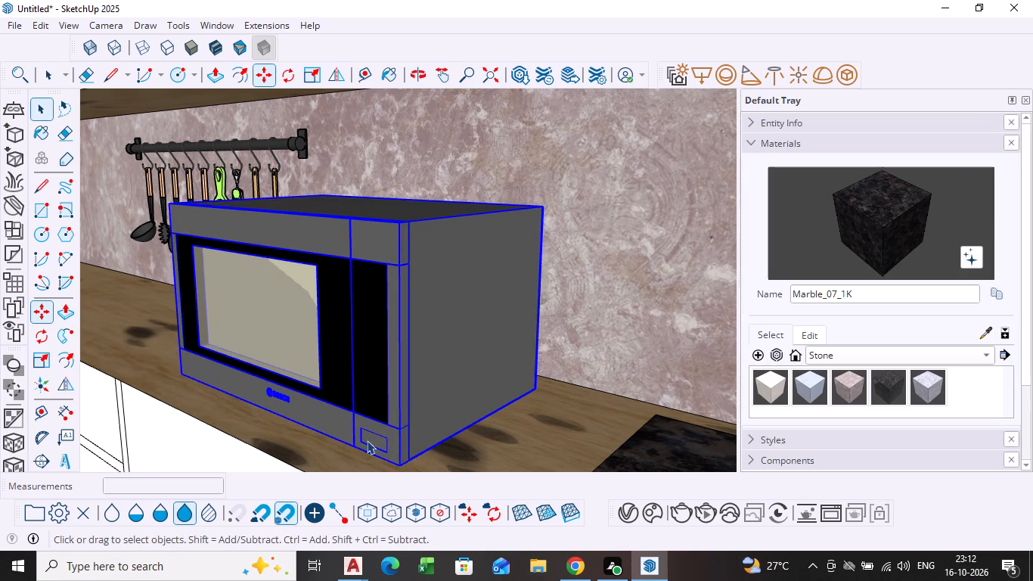
pyautogui.scroll(-8, 295, 399)
pyautogui.scroll(-8, 324, 291)
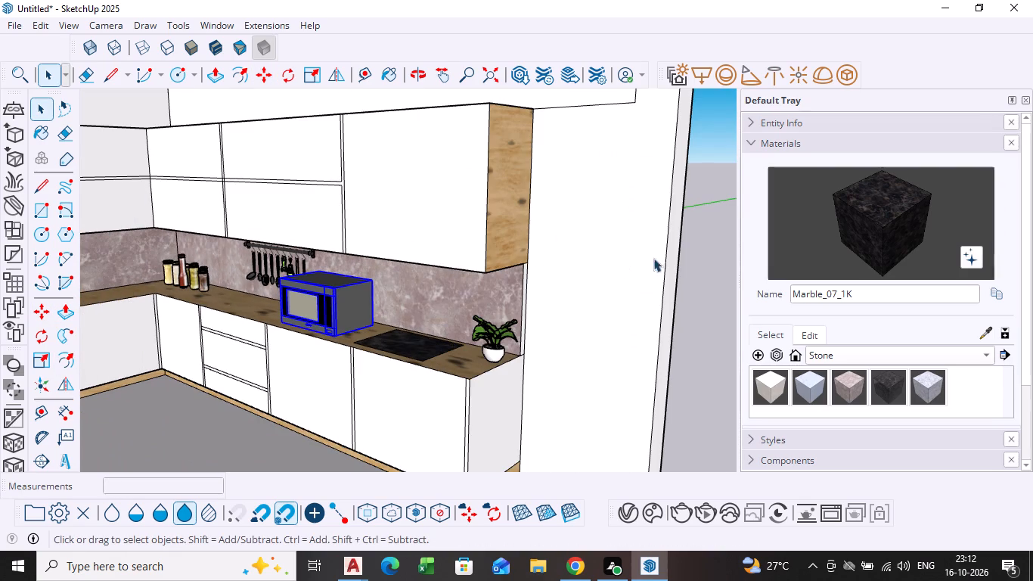
# Reopen 3D Warehouse and look through the "kitchen utensils" models for another item to decorate the kitchen.
pyautogui.click(699, 263)
pyautogui.scroll(-7, 363, 294)
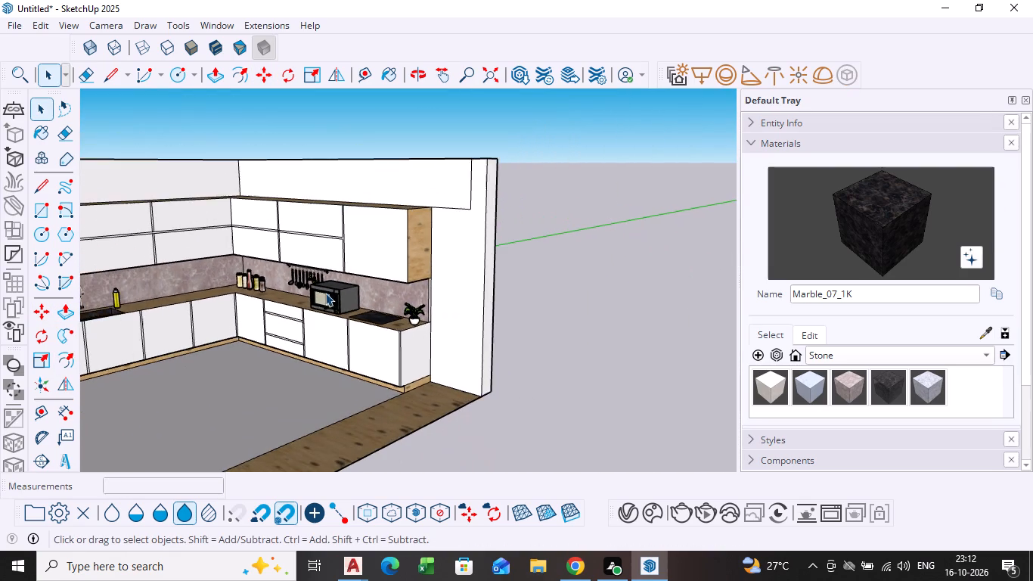
pyautogui.moveTo(323, 295); pyautogui.dragTo(515, 289, button='middle')
pyautogui.moveTo(428, 378); pyautogui.dragTo(382, 371, button='middle')
pyautogui.scroll(4, 354, 204)
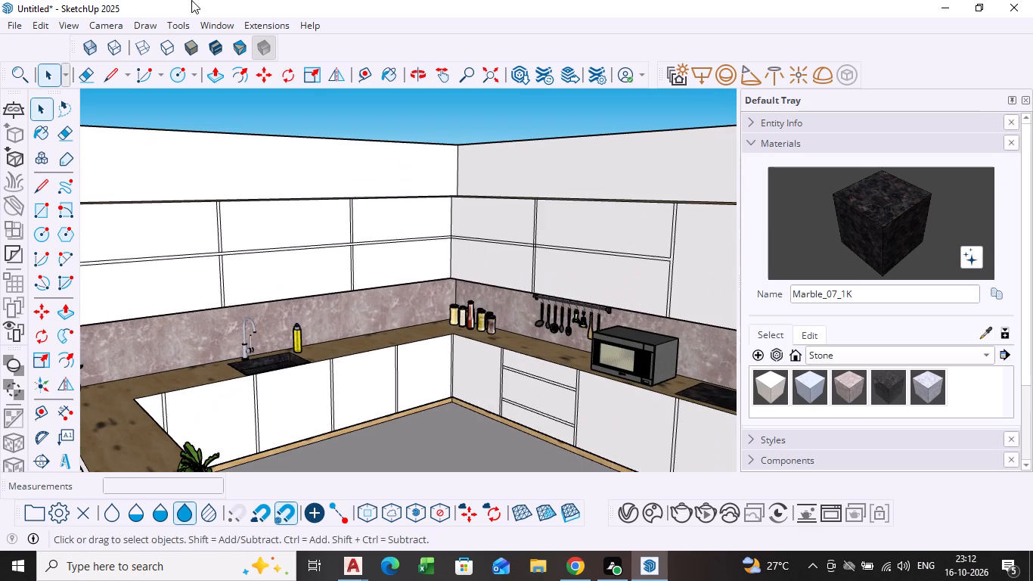
pyautogui.click(225, 24)
pyautogui.click(272, 141)
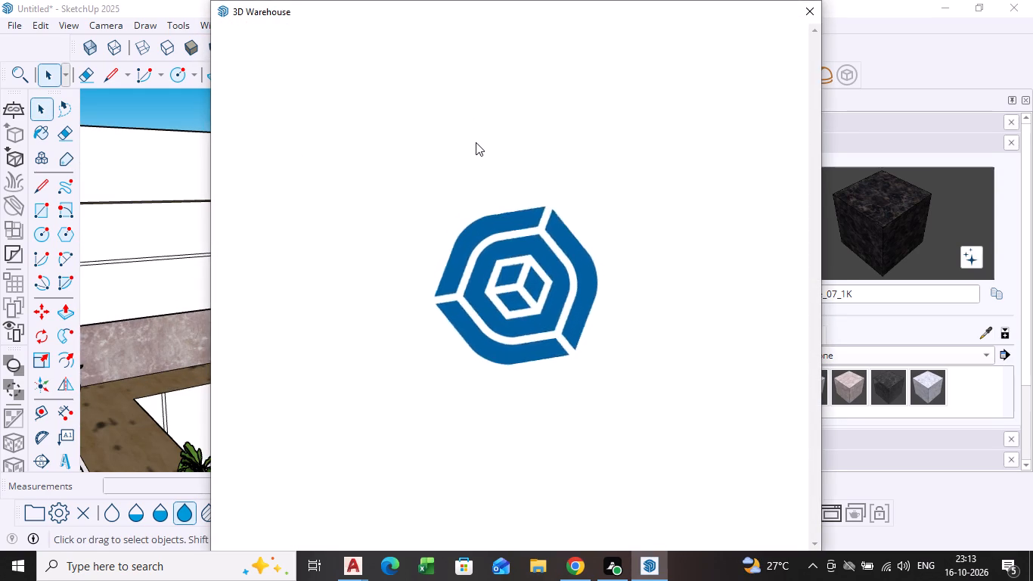
pyautogui.scroll(-2, 574, 323)
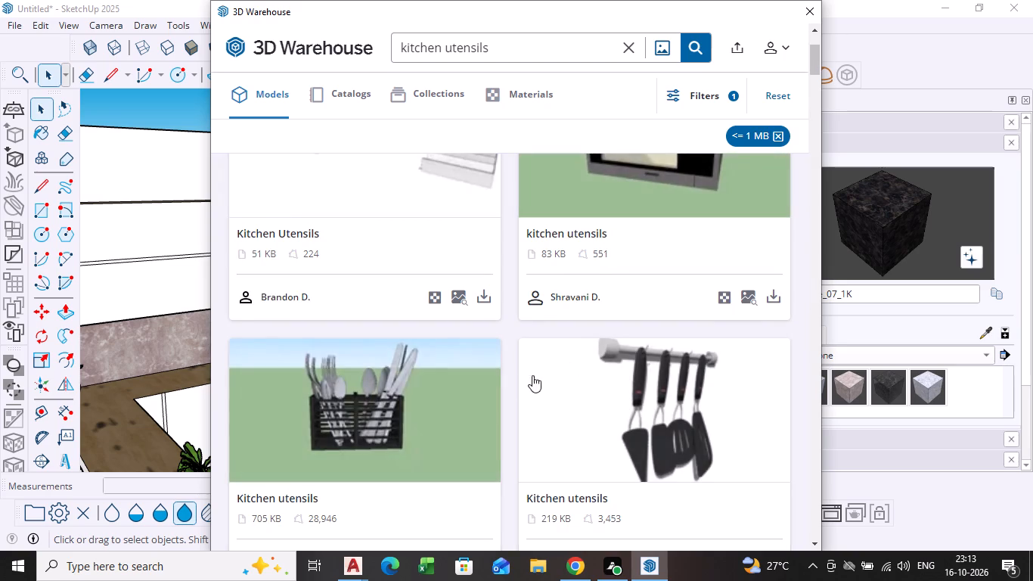
pyautogui.scroll(-9, 513, 383)
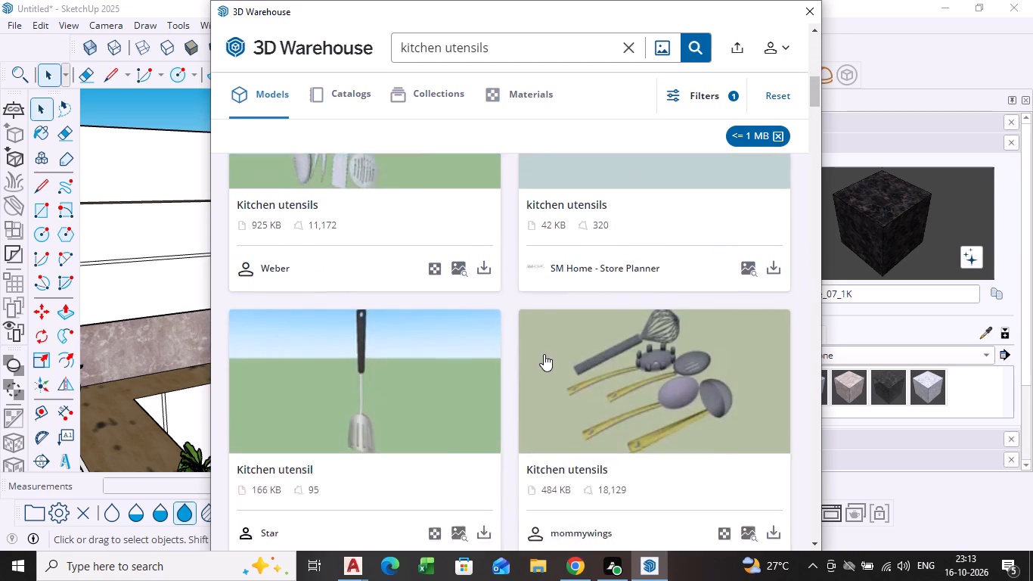
pyautogui.scroll(-6, 555, 350)
pyautogui.scroll(-3, 617, 342)
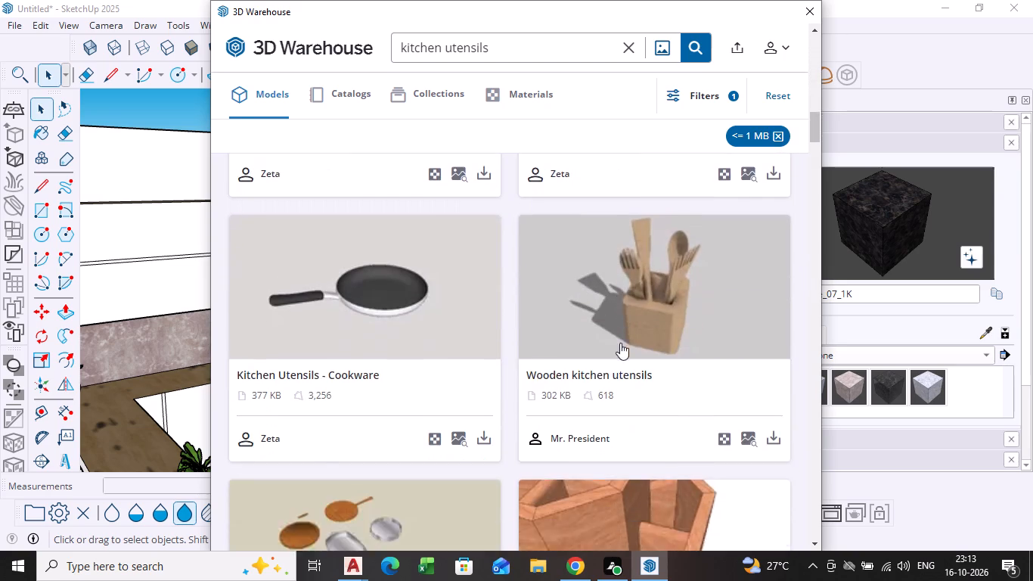
pyautogui.scroll(-4, 620, 343)
pyautogui.scroll(-4, 362, 397)
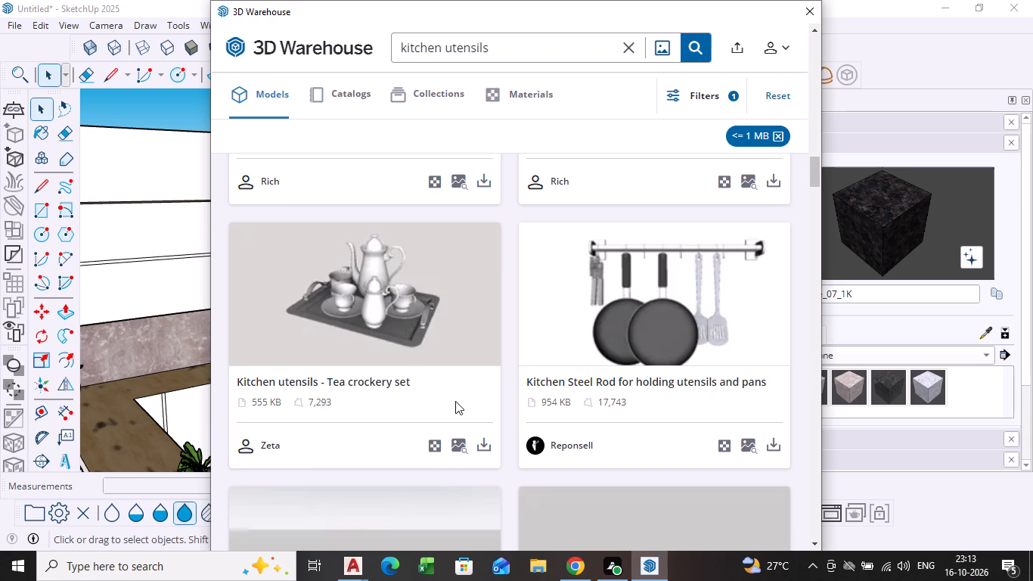
pyautogui.scroll(-3, 479, 422)
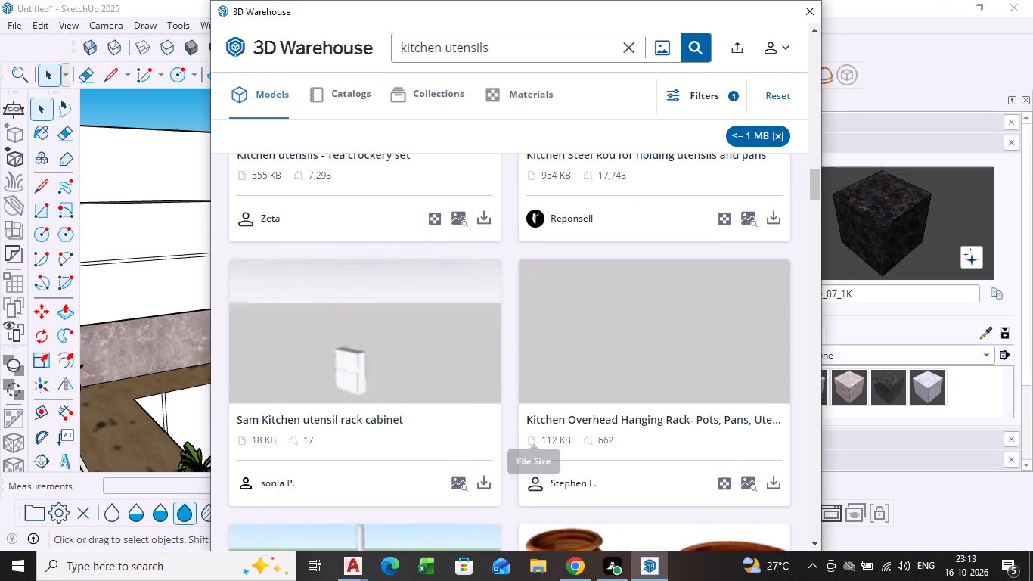
pyautogui.scroll(-3, 559, 429)
pyautogui.scroll(-3, 495, 393)
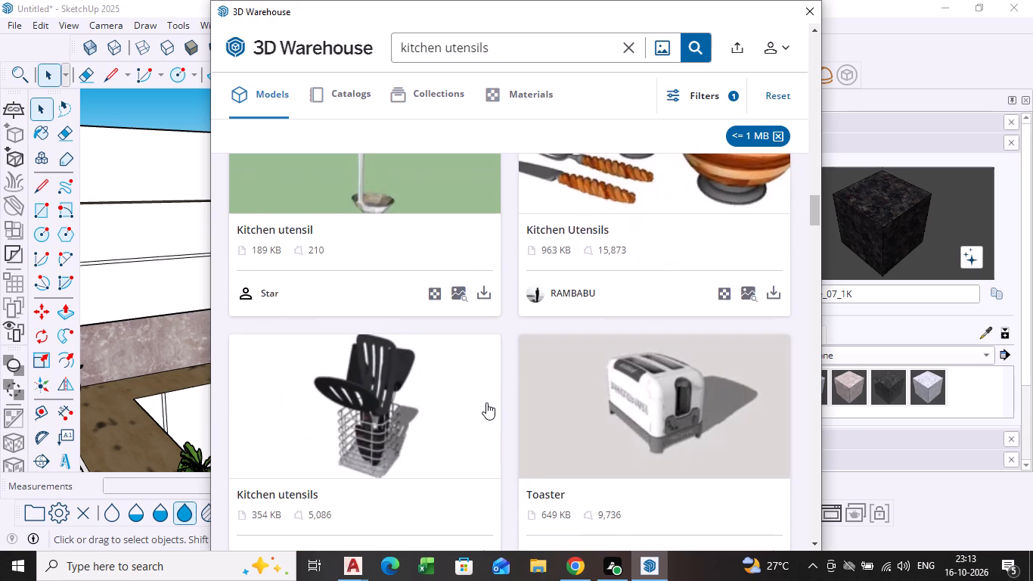
pyautogui.scroll(-6, 486, 402)
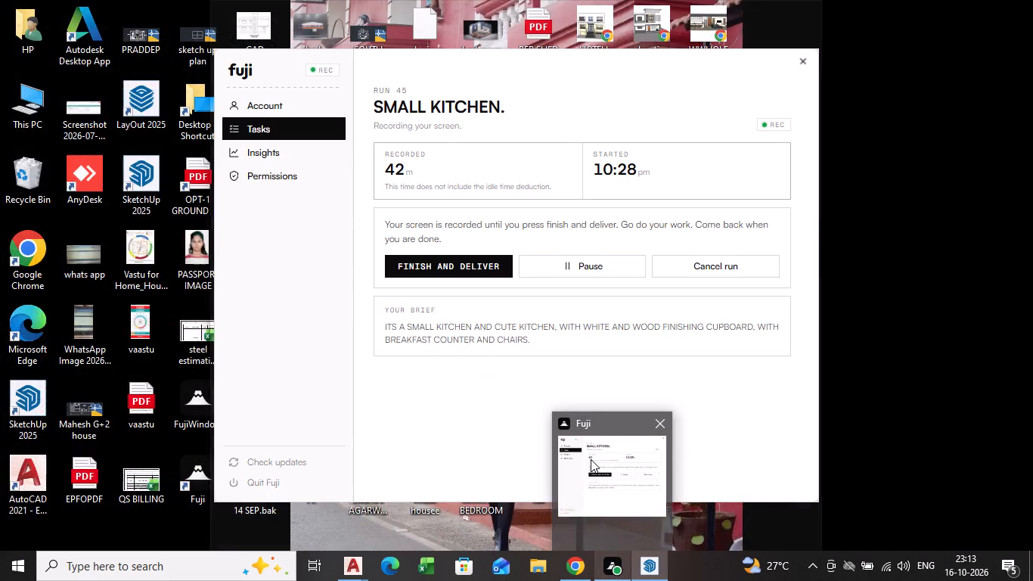
pyautogui.scroll(-7, 462, 406)
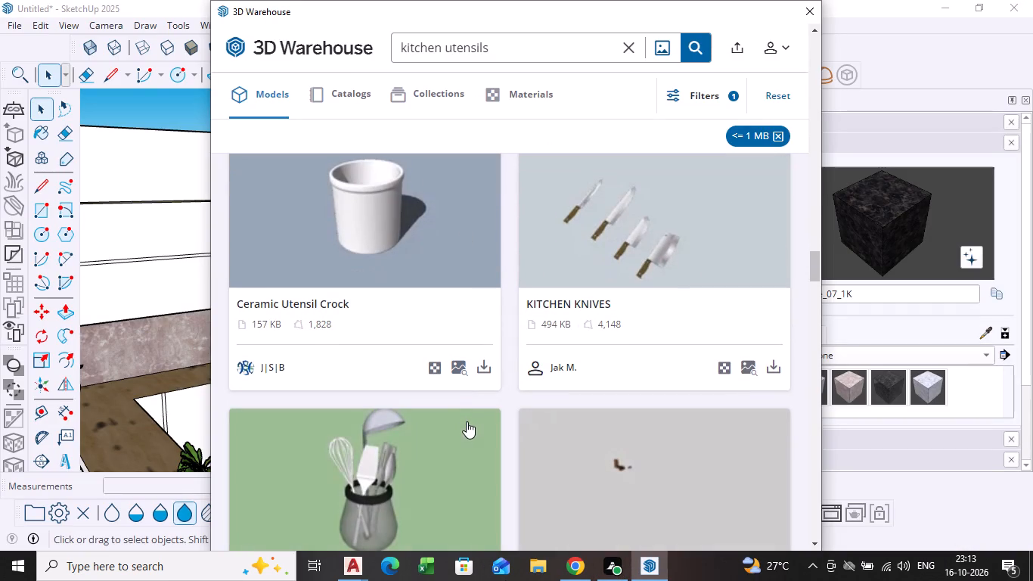
pyautogui.scroll(-18, 468, 399)
pyautogui.scroll(-7, 466, 397)
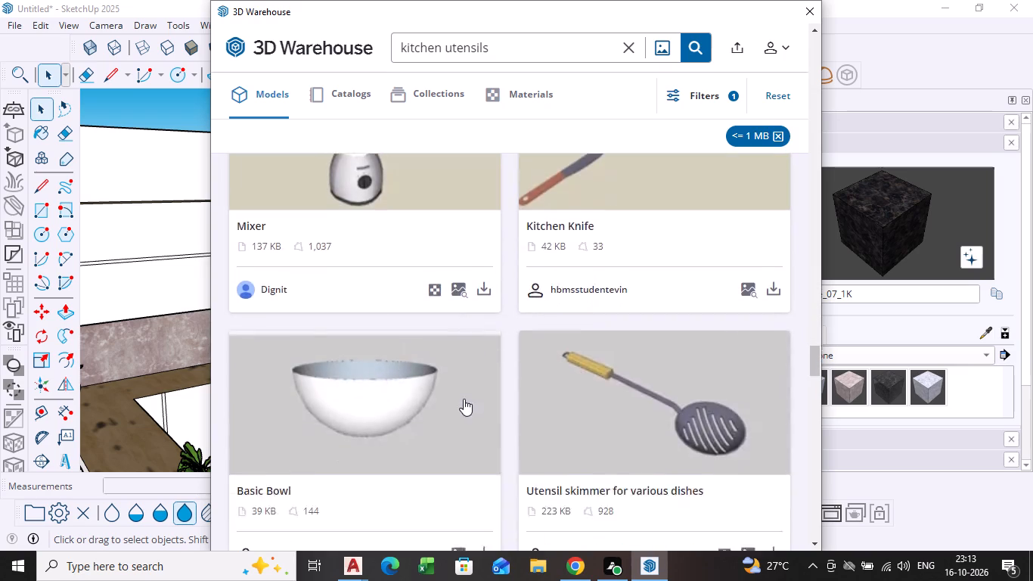
pyautogui.scroll(-7, 464, 401)
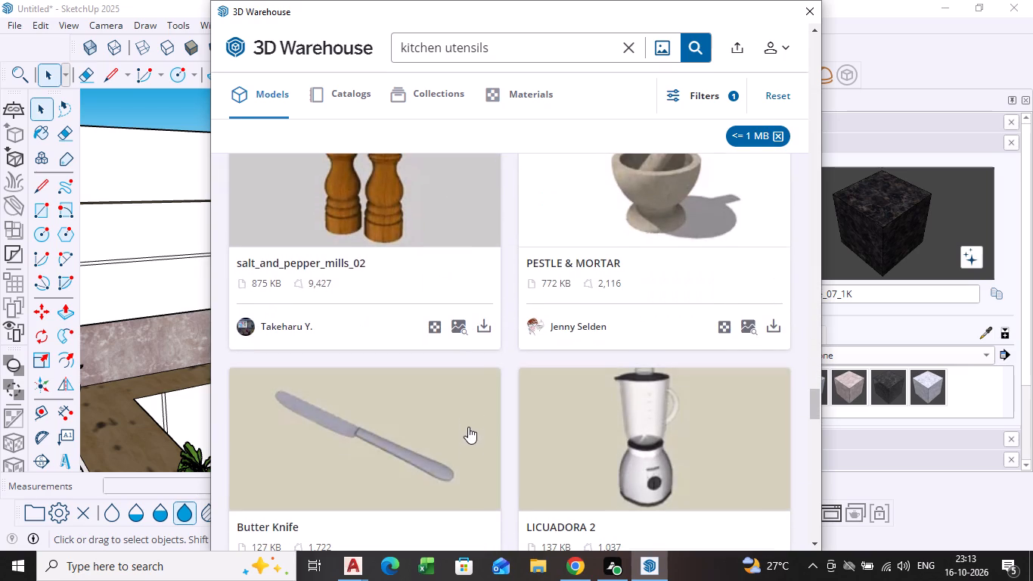
pyautogui.scroll(-10, 468, 427)
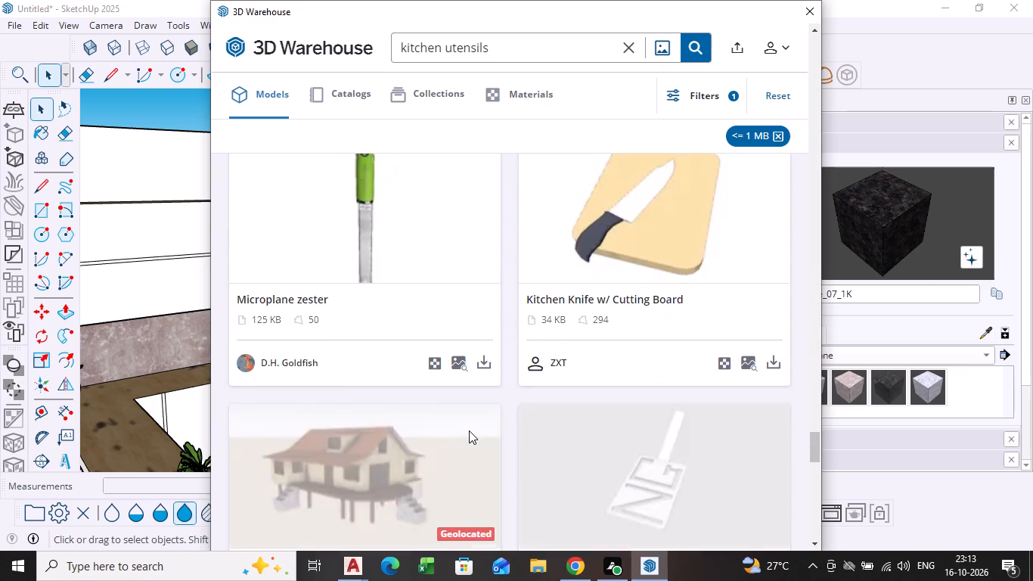
pyautogui.scroll(-7, 469, 430)
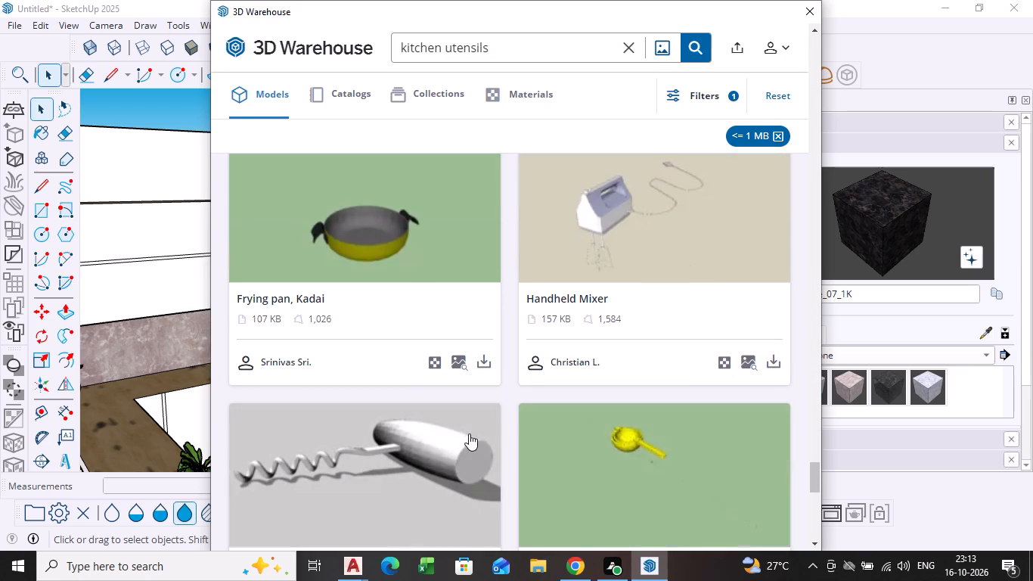
pyautogui.scroll(-11, 469, 443)
# Return to the 555 KB model "Kitchen utensils - Tea crockery set" and try to download it.
pyautogui.scroll(20, 469, 446)
pyautogui.scroll(1, 469, 446)
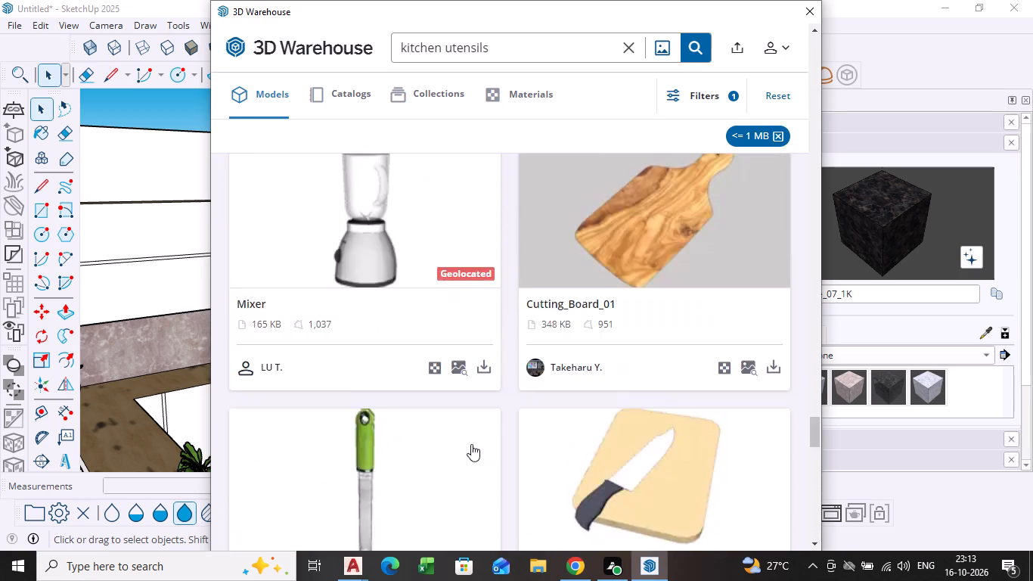
pyautogui.scroll(20, 471, 444)
pyautogui.scroll(10, 471, 444)
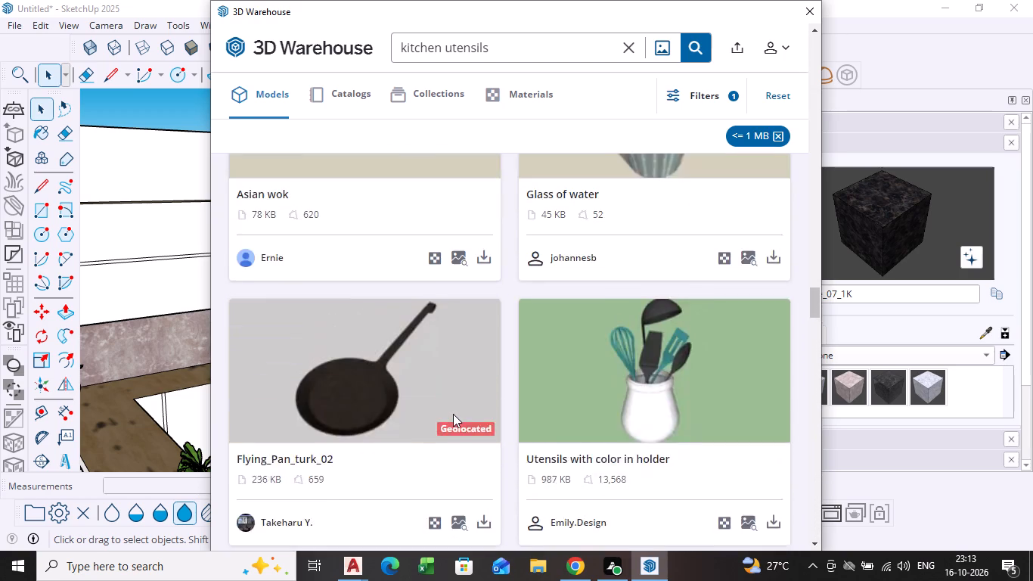
pyautogui.scroll(18, 453, 414)
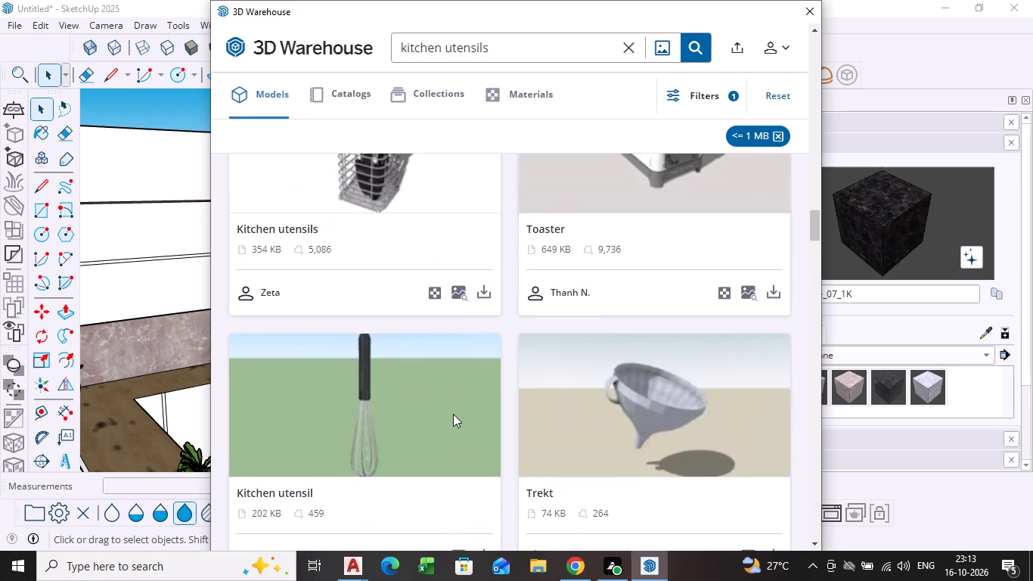
pyautogui.scroll(8, 453, 414)
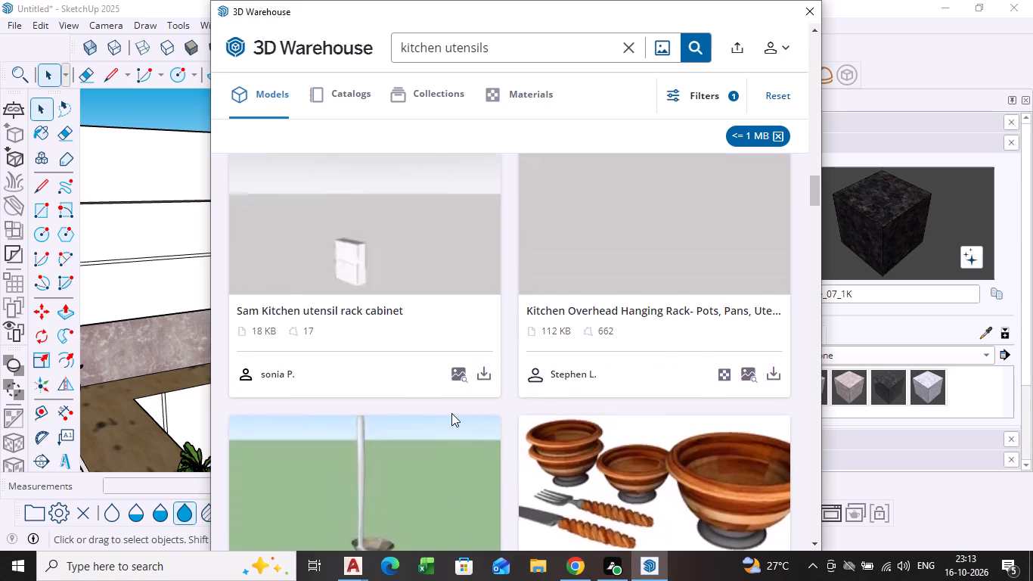
pyautogui.scroll(5, 451, 413)
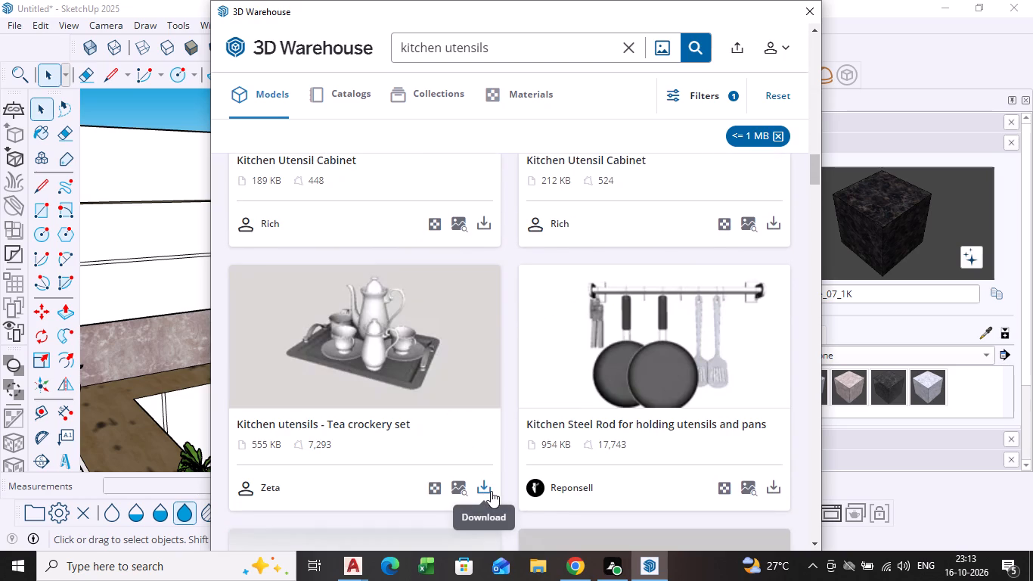
pyautogui.click(491, 491)
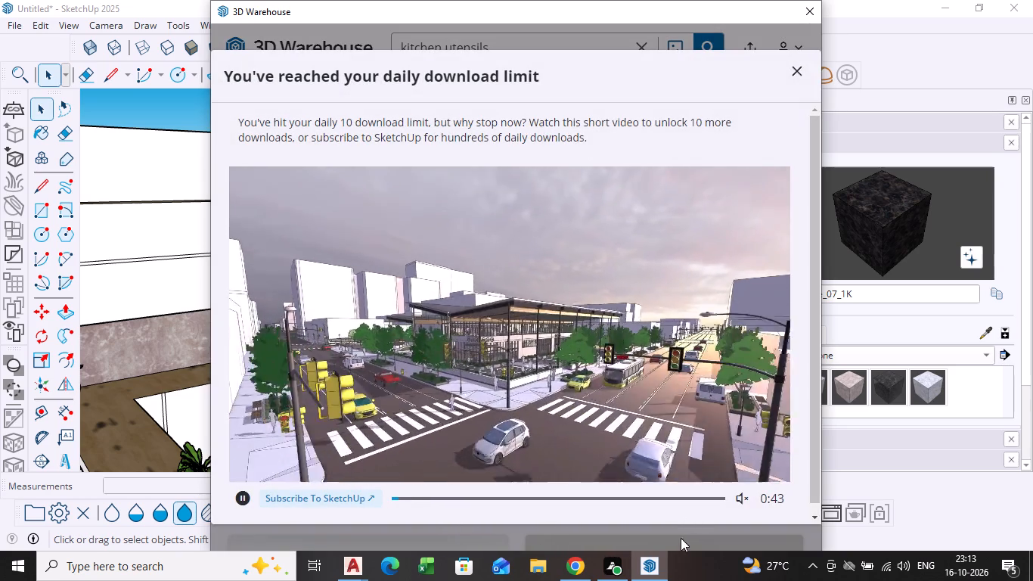
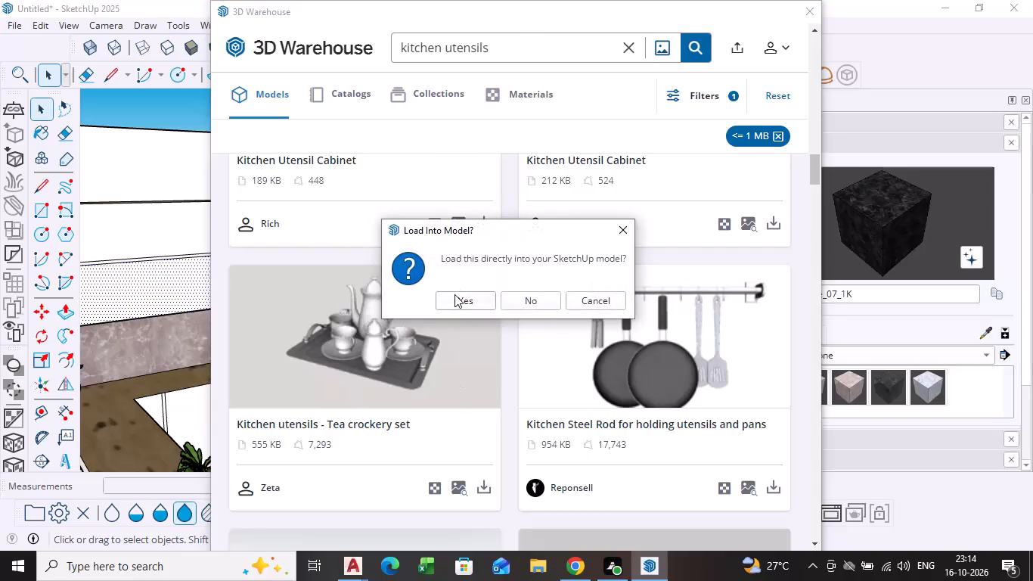
# Load the Kitchen utensils - Tea crockery set model and place it on the wooden counter beside the bar chairs.
pyautogui.click(454, 294)
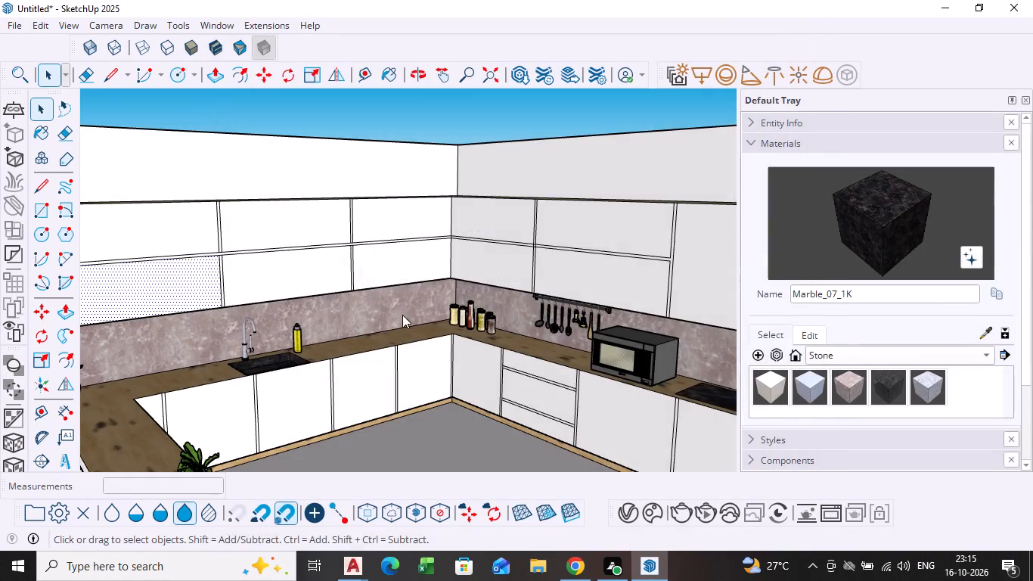
pyautogui.scroll(9, 317, 315)
pyautogui.scroll(5, 396, 357)
pyautogui.scroll(-7, 399, 358)
pyautogui.keyDown('shift'); pyautogui.moveTo(353, 361); pyautogui.dragTo(582, 228, button='middle'); pyautogui.keyUp('shift')
pyautogui.keyDown('shift'); pyautogui.scroll(-1, 503, 283); pyautogui.keyUp('shift')
pyautogui.scroll(-3, 397, 290)
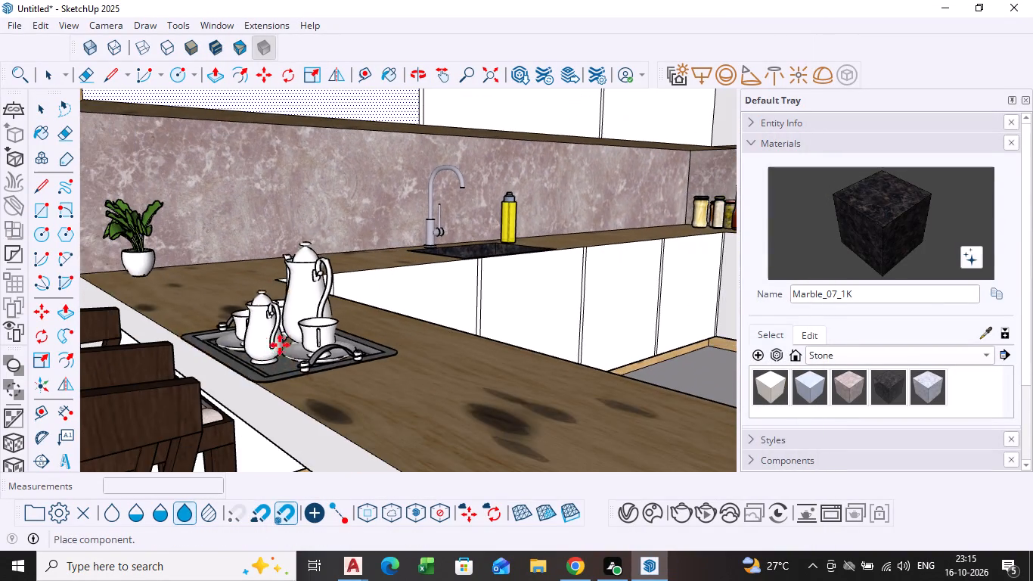
pyautogui.scroll(2, 303, 338)
pyautogui.click(304, 338)
pyautogui.press('space')
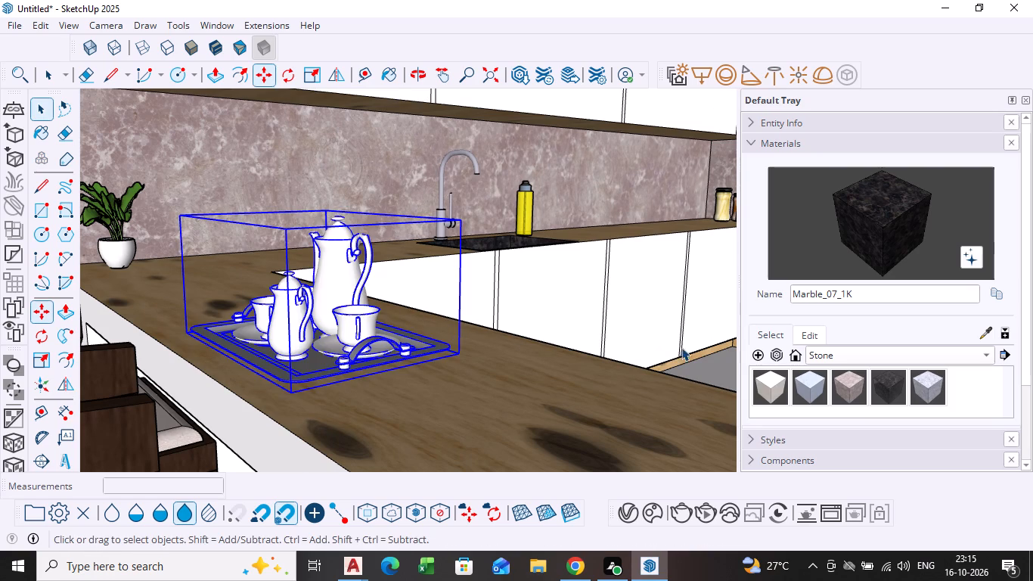
# Examine the placed tea set and the overall kitchen layout from several angles.
pyautogui.click(686, 338)
pyautogui.scroll(-6, 661, 363)
pyautogui.moveTo(634, 370); pyautogui.dragTo(415, 335, button='middle')
pyautogui.scroll(-4, 339, 356)
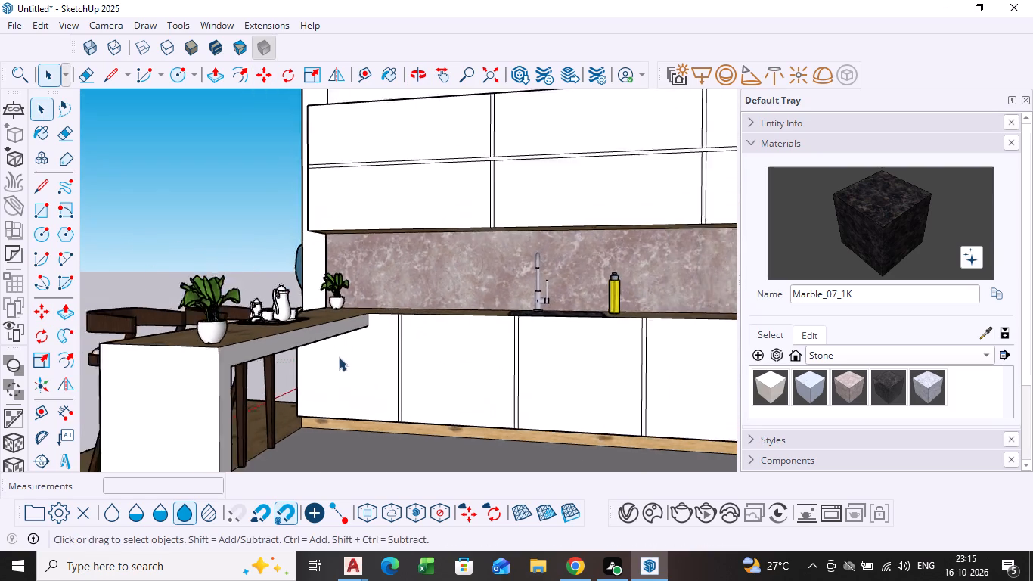
pyautogui.moveTo(339, 362); pyautogui.dragTo(449, 449, button='middle')
pyautogui.scroll(-1, 339, 364)
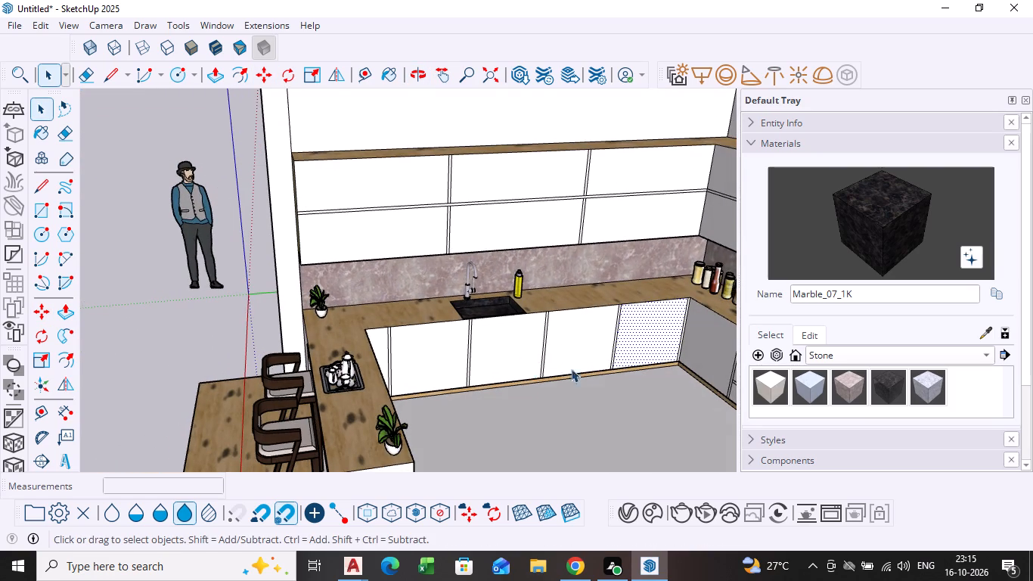
pyautogui.scroll(-2, 582, 373)
pyautogui.scroll(-3, 478, 363)
pyautogui.keyDown('shift'); pyautogui.moveTo(476, 375); pyautogui.dragTo(436, 325, button='middle'); pyautogui.keyUp('shift')
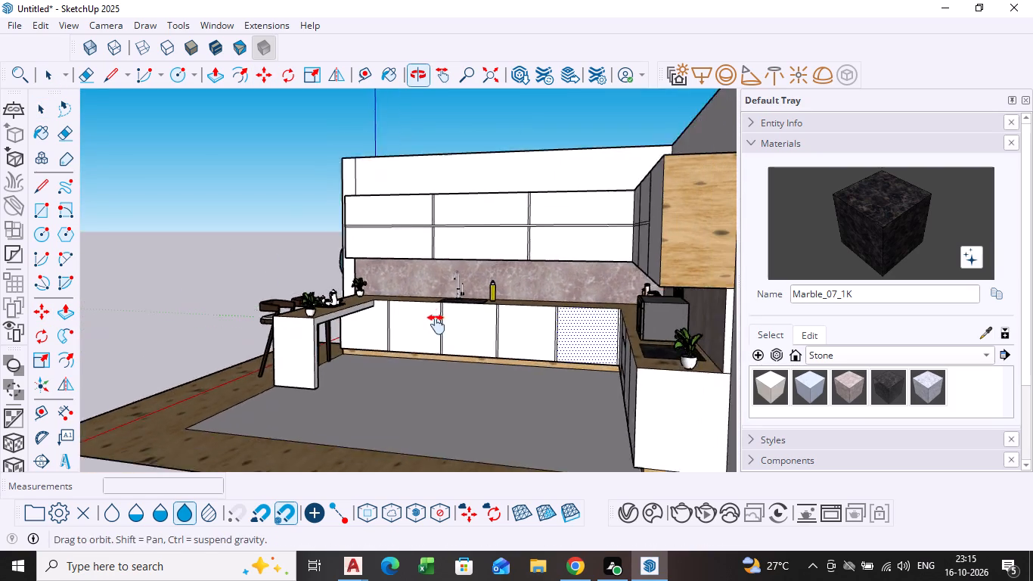
pyautogui.keyDown('shift'); pyautogui.moveTo(436, 325); pyautogui.dragTo(435, 324, button='middle'); pyautogui.keyUp('shift')
pyautogui.moveTo(420, 338); pyautogui.dragTo(563, 403, button='middle')
# Load the 219 KB Kitchen utensils hanging rack from 3D Warehouse and place it on the countertop beside the yellow bottle.
pyautogui.click(216, 26)
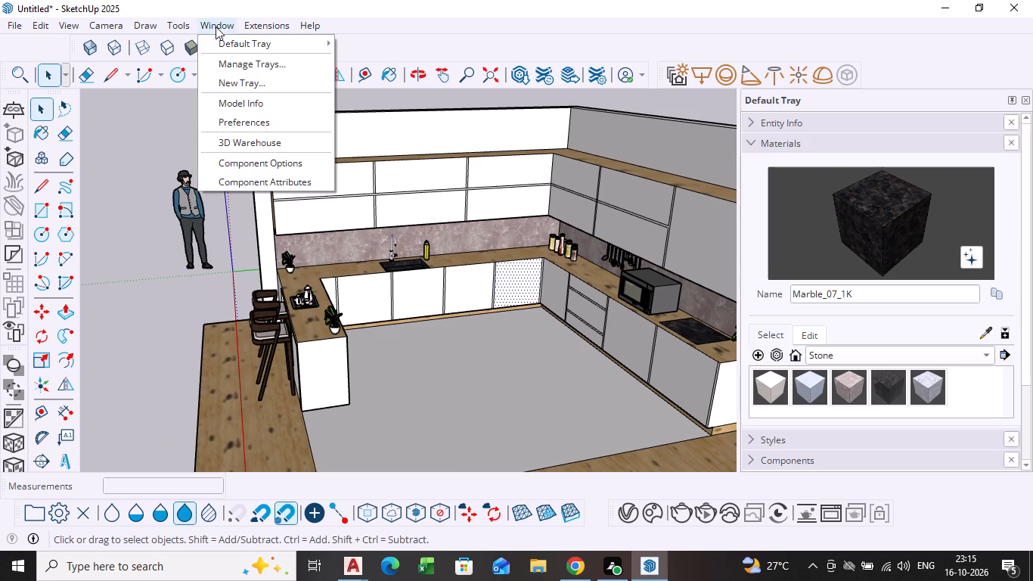
pyautogui.click(276, 141)
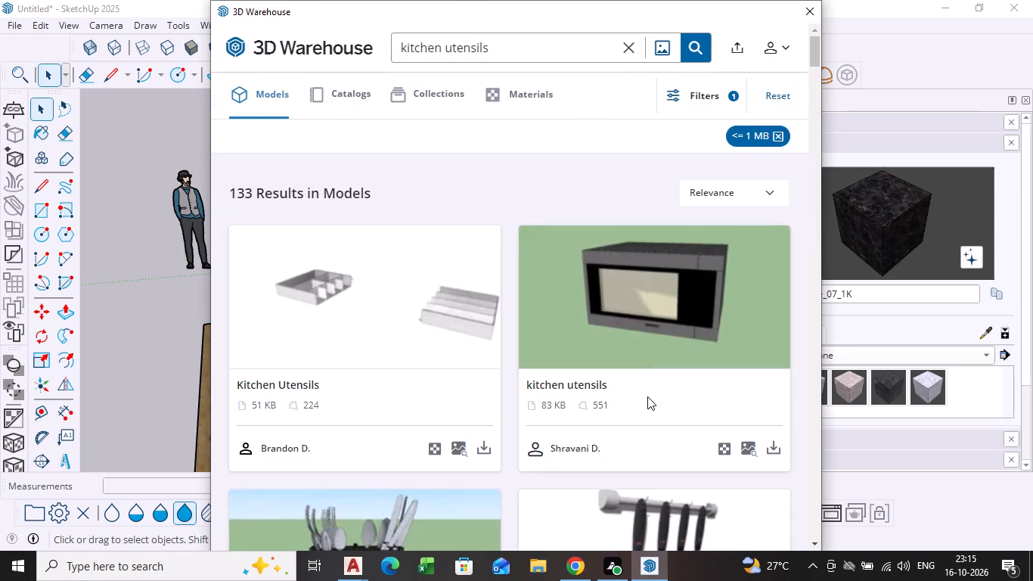
pyautogui.scroll(-3, 647, 397)
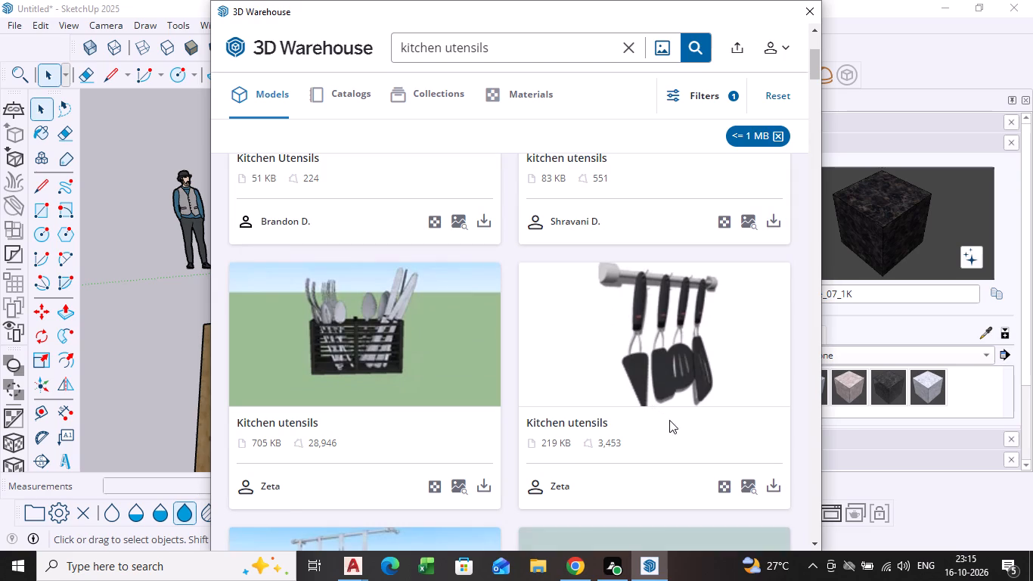
pyautogui.click(771, 480)
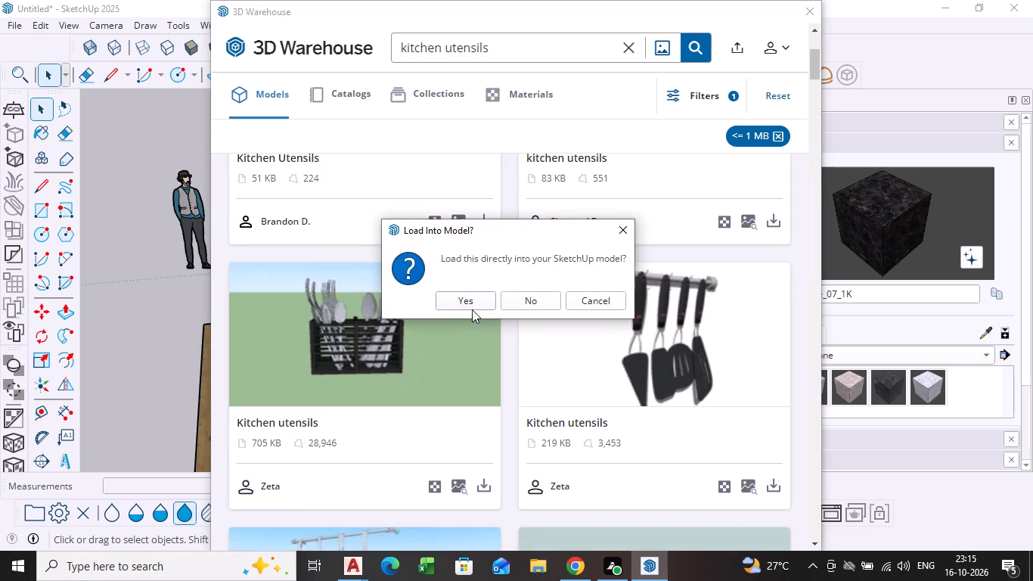
pyautogui.click(461, 297)
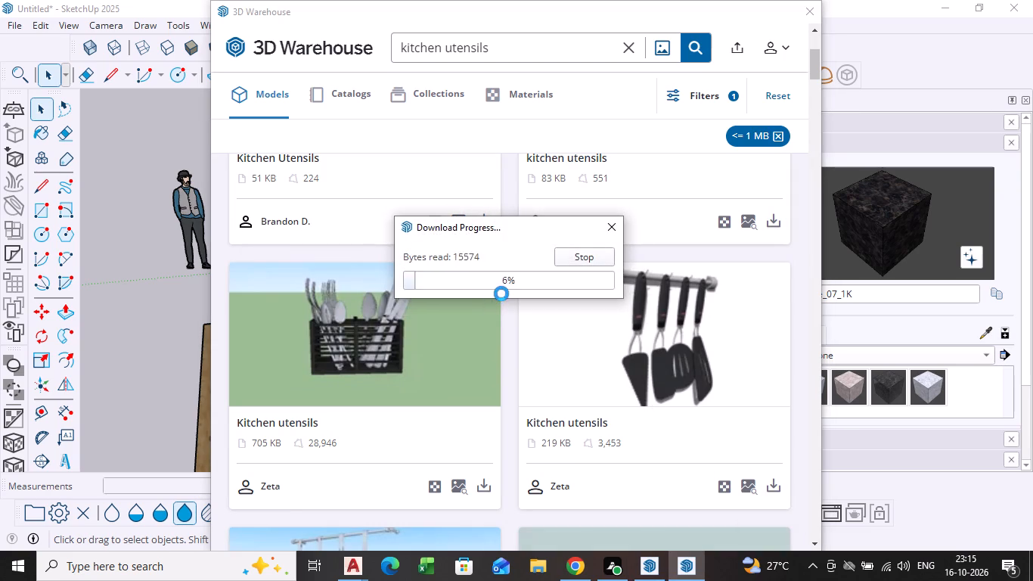
pyautogui.scroll(12, 457, 273)
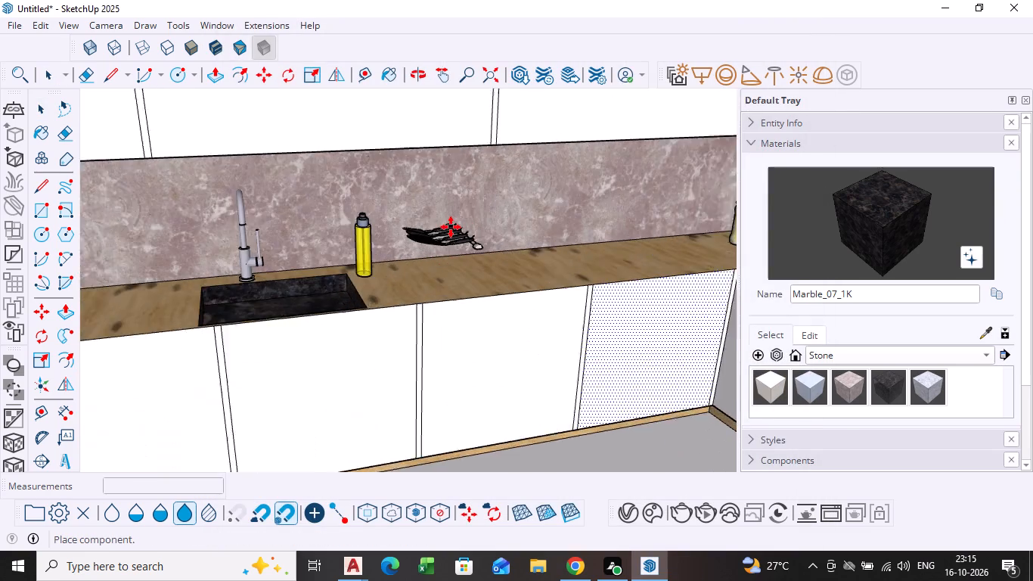
pyautogui.scroll(6, 451, 227)
pyautogui.click(463, 252)
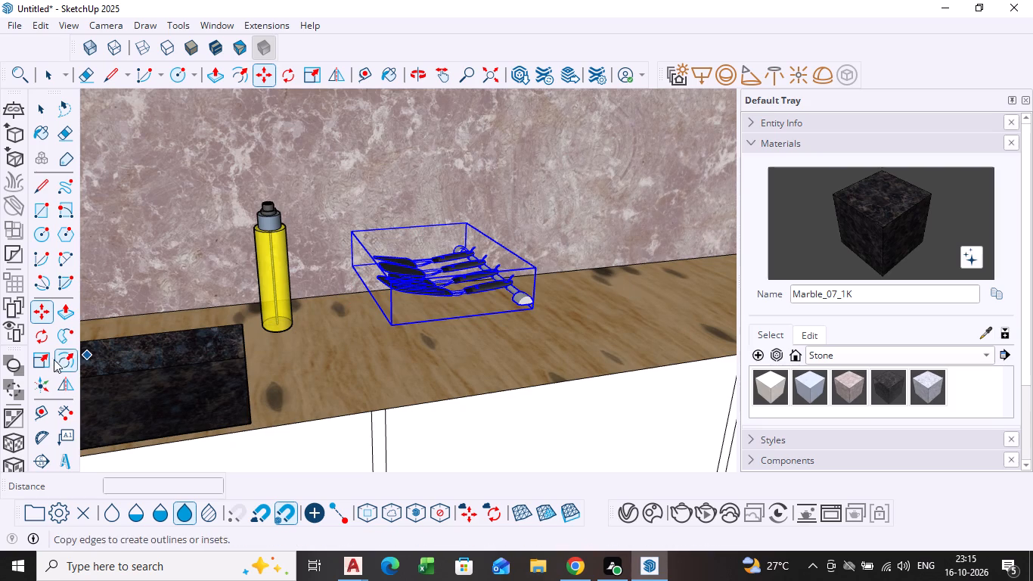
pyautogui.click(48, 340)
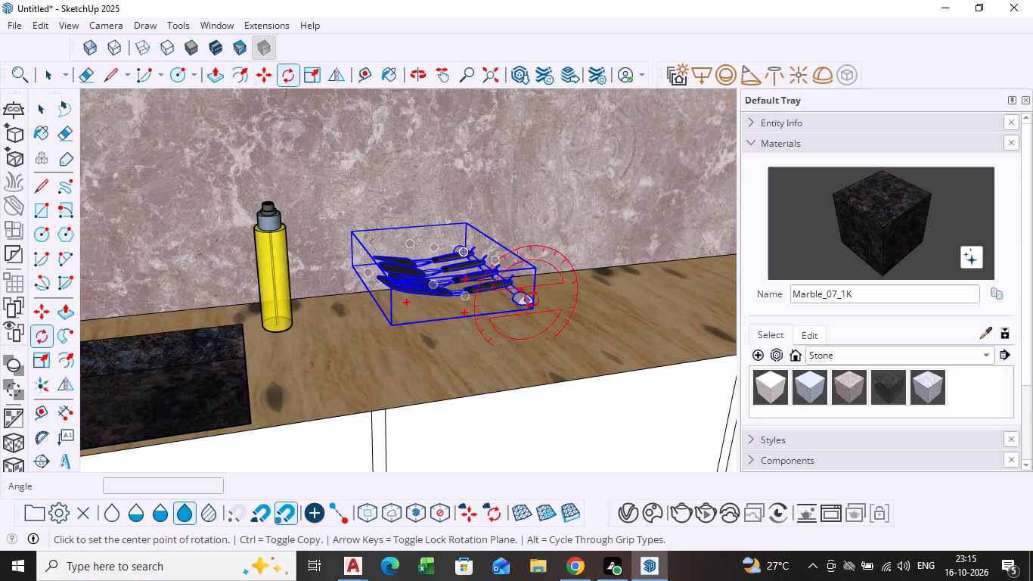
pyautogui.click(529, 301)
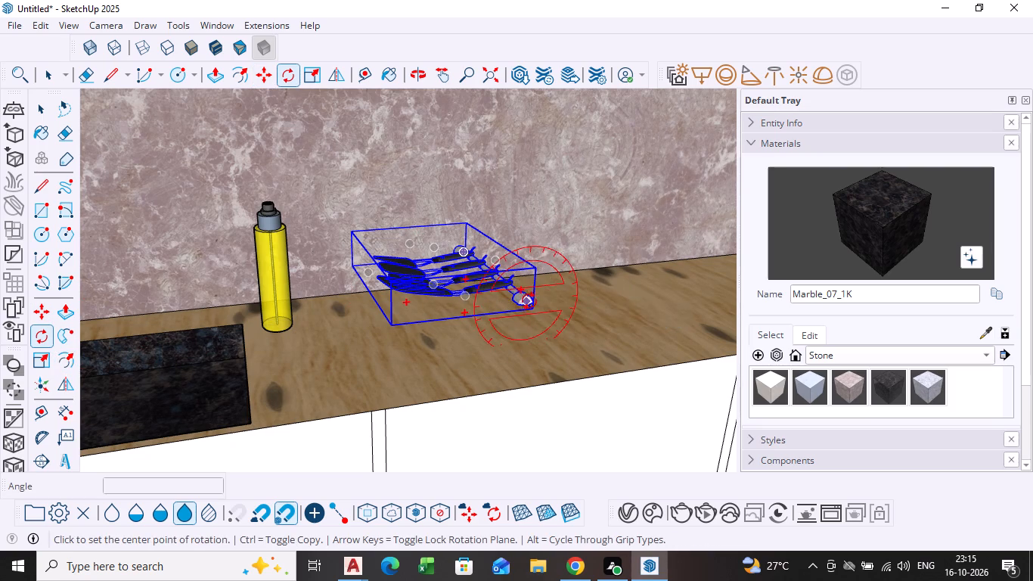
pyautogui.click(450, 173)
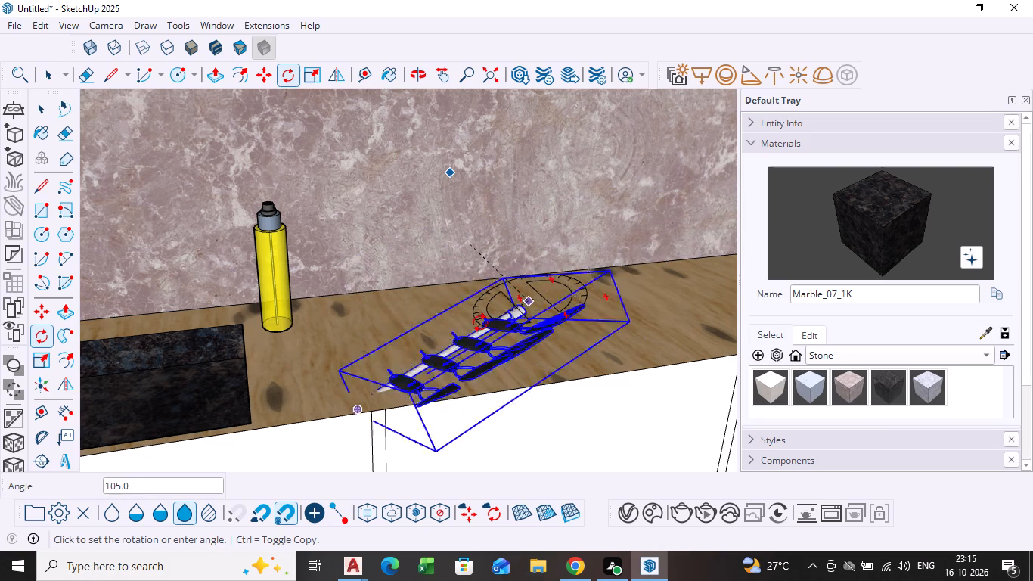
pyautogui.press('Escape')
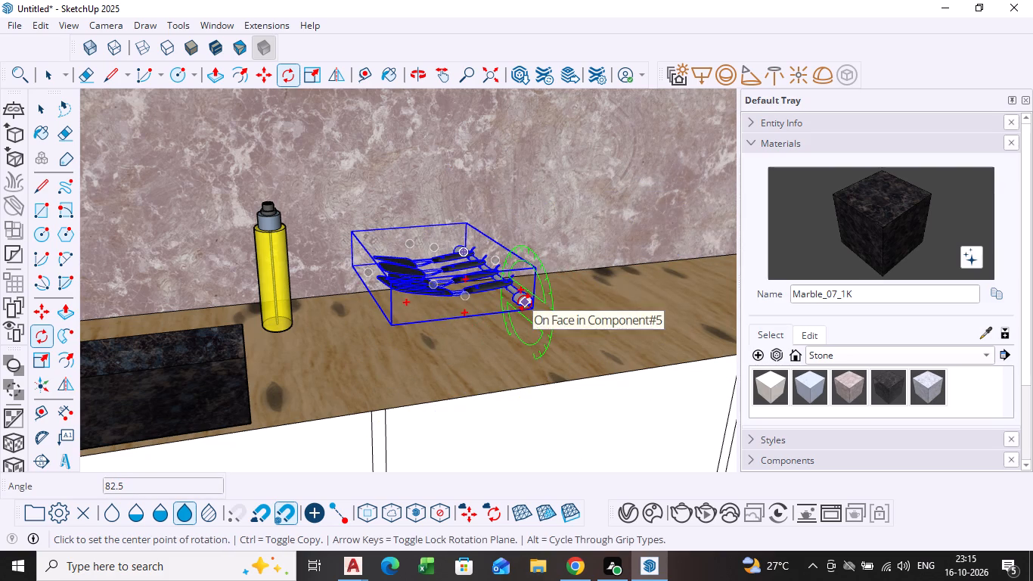
# Rotate the utensil rack about 69 degrees around its rail's end, lifting it upright from the countertop.
pyautogui.click(525, 303)
pyautogui.click(516, 214)
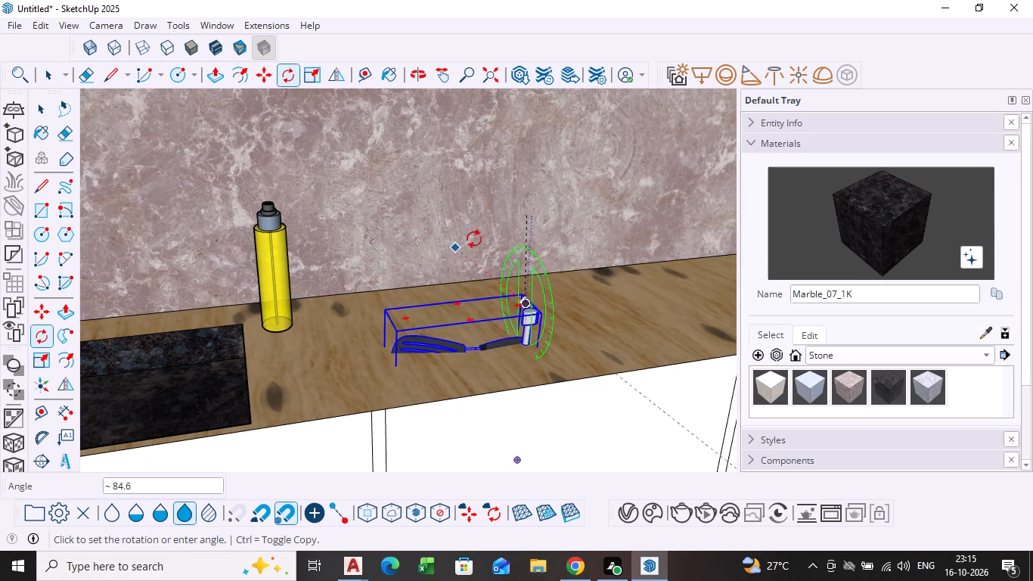
pyautogui.click(582, 294)
# Rotate the utensil rack 90 degrees parallel to the backsplash, with its rail horizontal and the utensils hanging down.
pyautogui.scroll(-3, 536, 269)
pyautogui.keyDown('shift'); pyautogui.moveTo(526, 265); pyautogui.dragTo(463, 315, button='middle'); pyautogui.keyUp('shift')
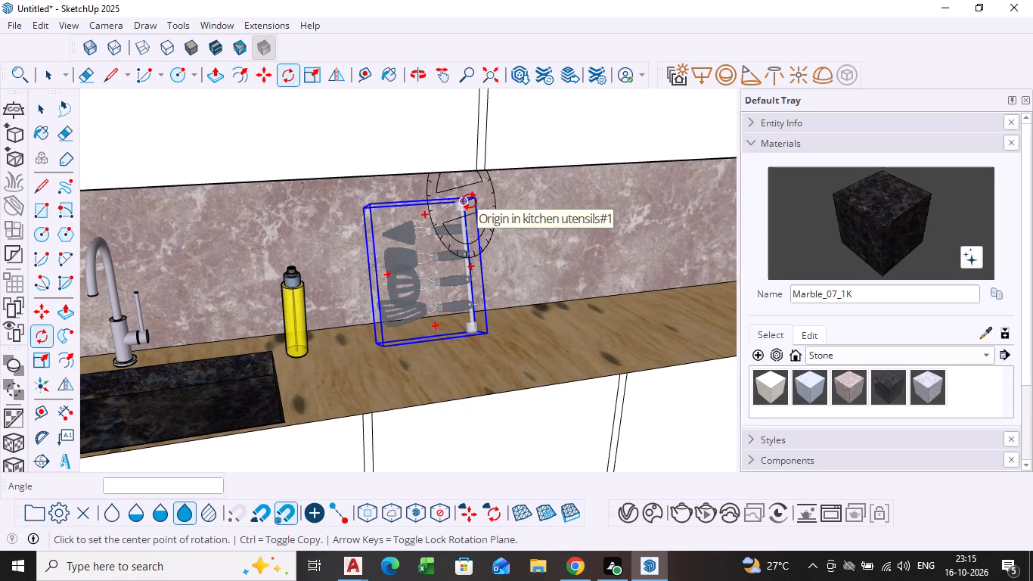
pyautogui.scroll(4, 464, 201)
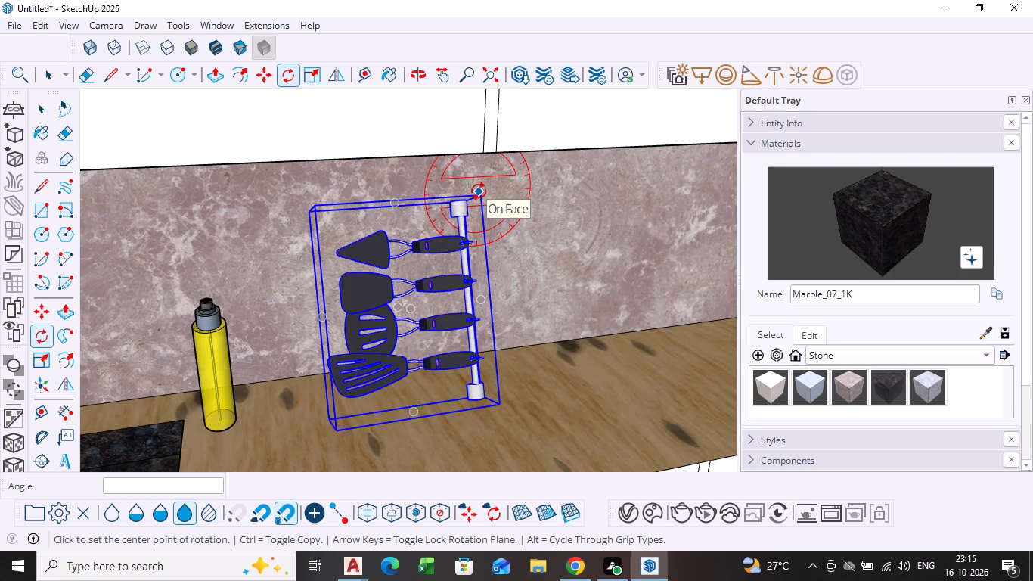
pyautogui.click(479, 191)
pyautogui.moveTo(299, 239); pyautogui.dragTo(293, 241)
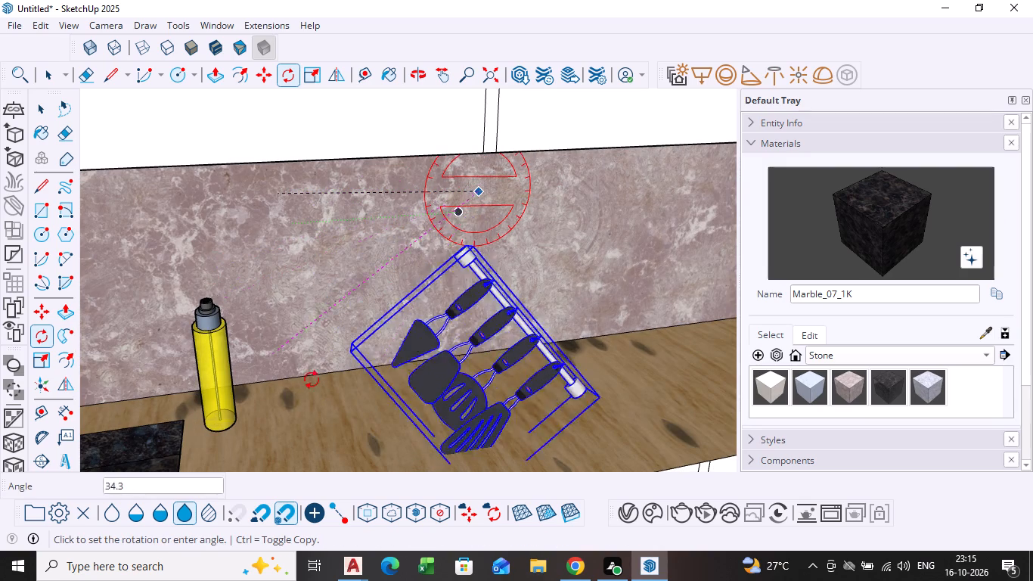
pyautogui.scroll(-1, 484, 348)
pyautogui.moveTo(485, 346); pyautogui.dragTo(485, 344, button='middle')
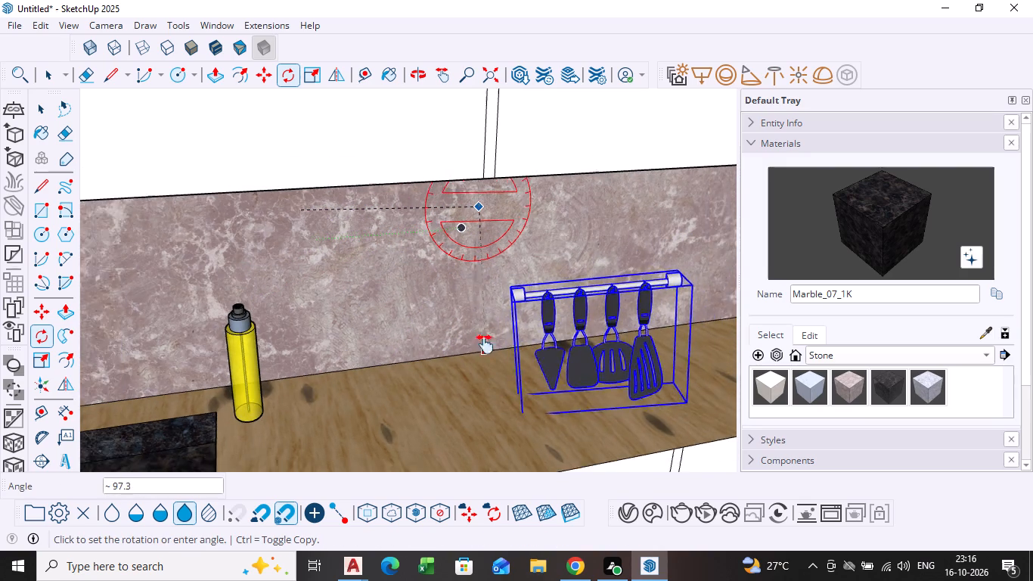
pyautogui.moveTo(485, 344); pyautogui.dragTo(371, 275, button='middle')
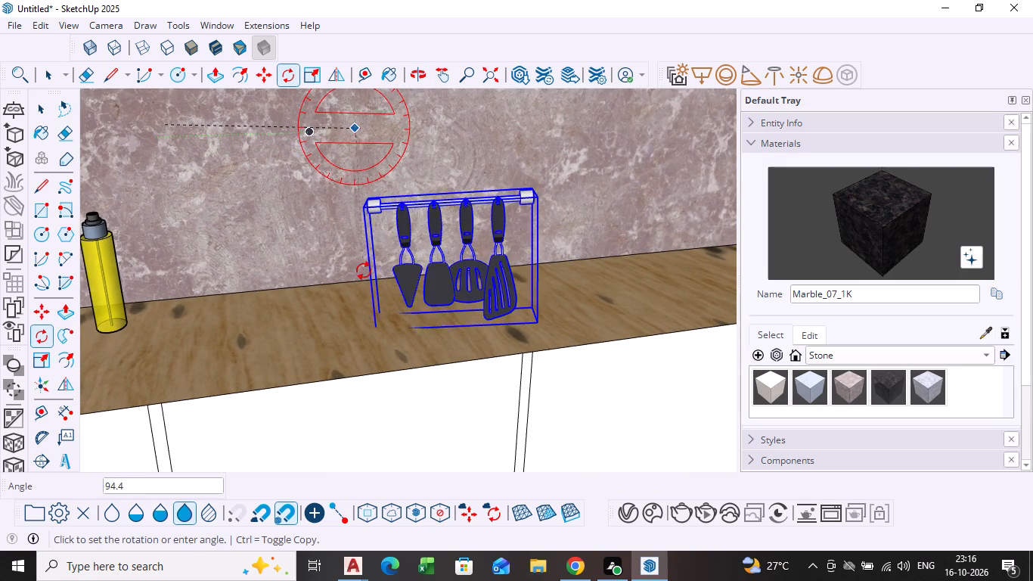
pyautogui.write('90')
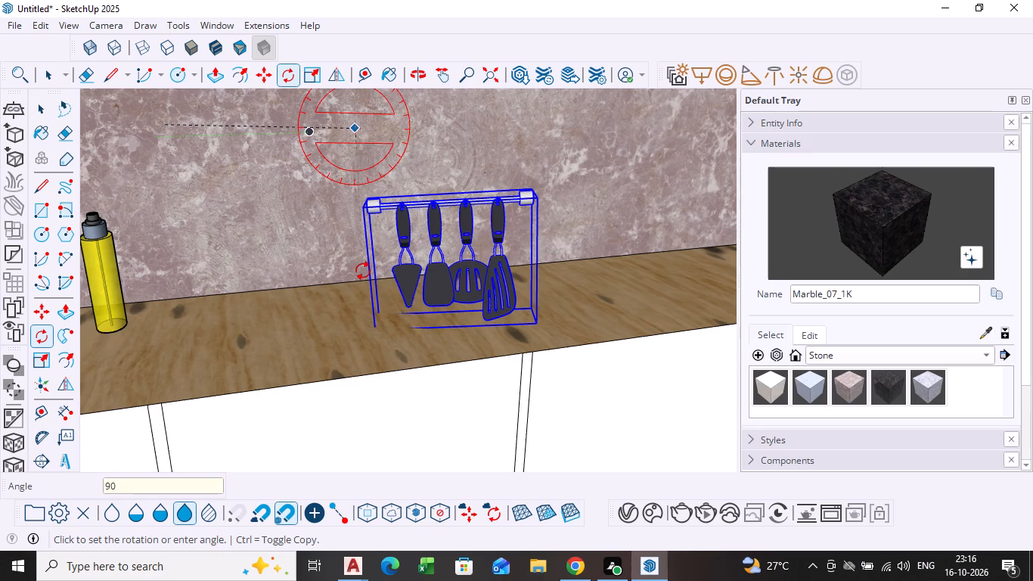
pyautogui.press('Return')
# Rotate the utensil rack about 7 degrees around the end of its rail nearest the yellow bottle.
pyautogui.moveTo(371, 272); pyautogui.dragTo(447, 269, button='middle')
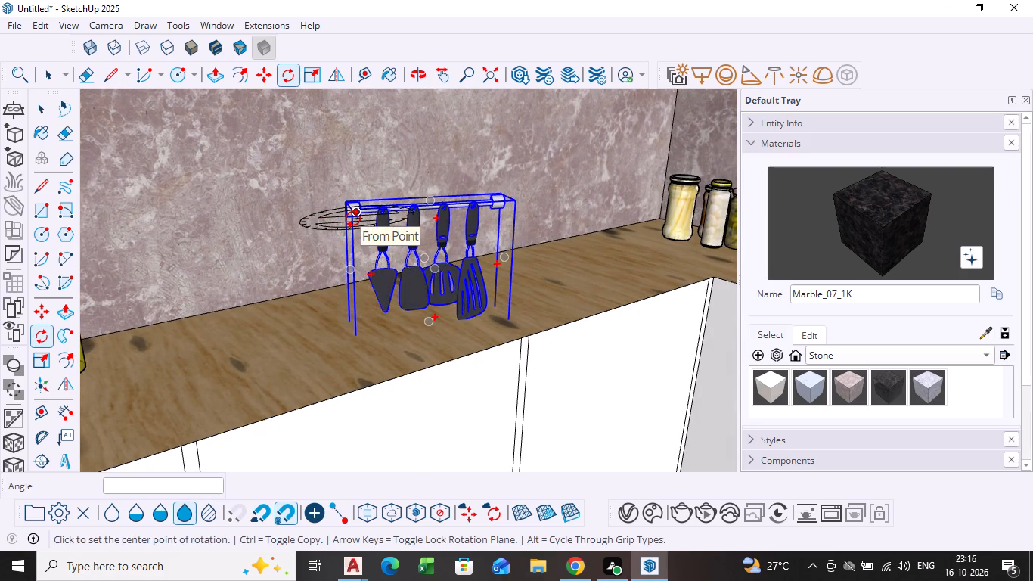
pyautogui.click(353, 213)
pyautogui.click(514, 176)
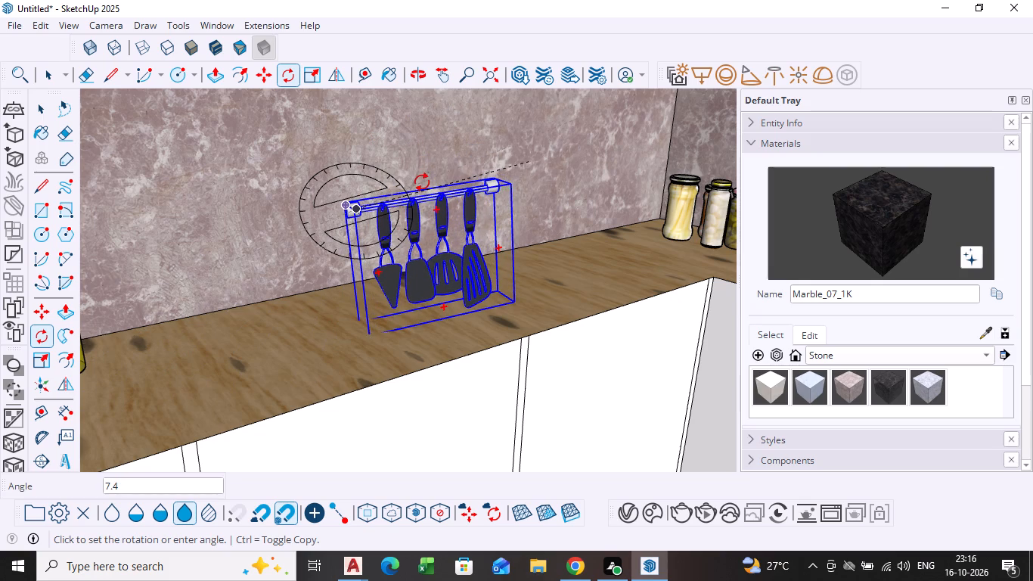
pyautogui.click(422, 182)
pyautogui.press('space')
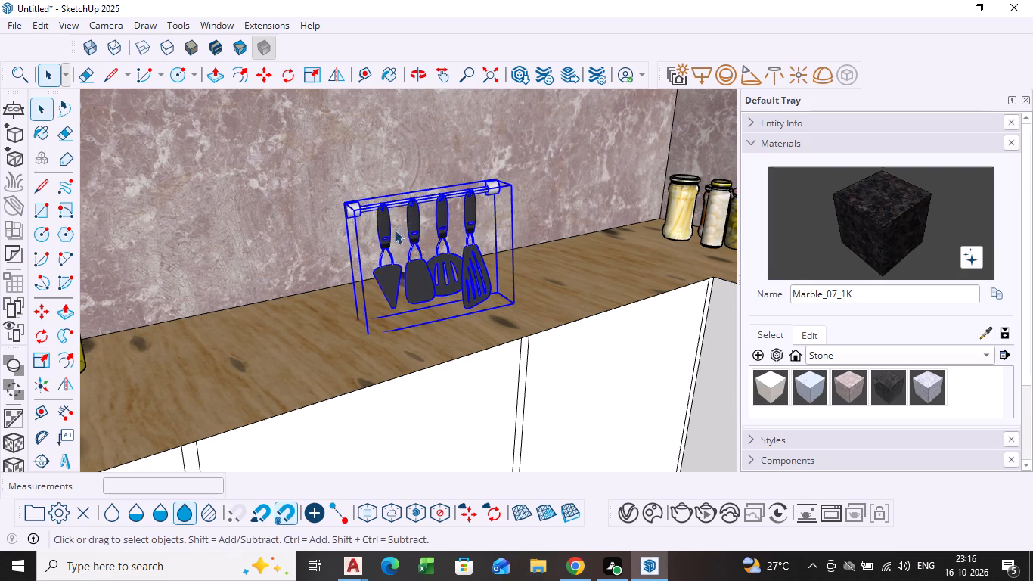
# Move the utensil rack by its rail's end about 1' 1 3/4" up onto the marble backsplash.
pyautogui.press('m')
pyautogui.click(355, 204)
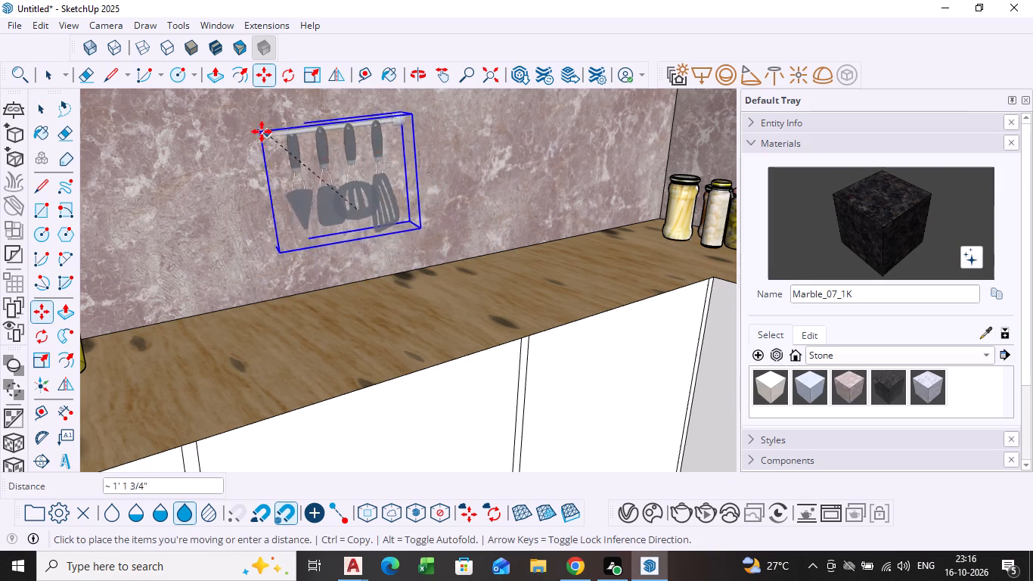
pyautogui.click(259, 129)
# Rotate the utensil rack around its rail's end near the yellow bottle to adjust its tilt against the backsplash.
pyautogui.moveTo(262, 198); pyautogui.dragTo(426, 201, button='middle')
pyautogui.scroll(2, 358, 172)
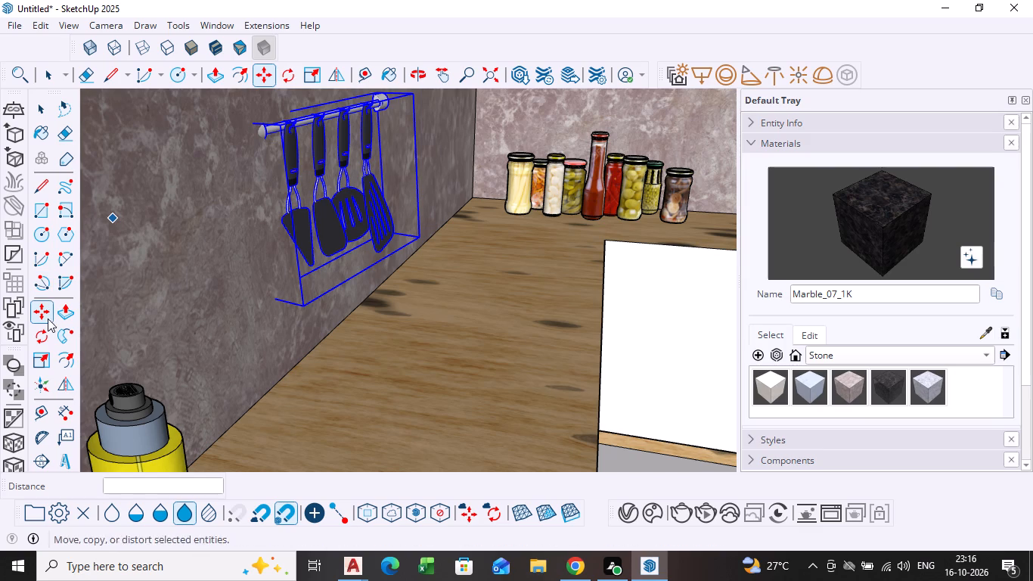
pyautogui.click(42, 341)
pyautogui.click(279, 126)
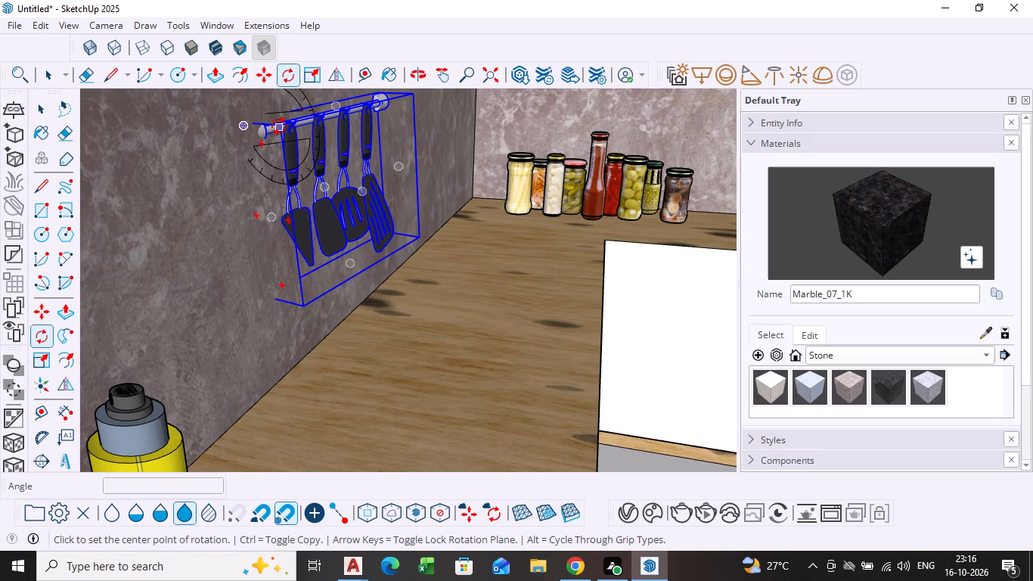
pyautogui.click(369, 138)
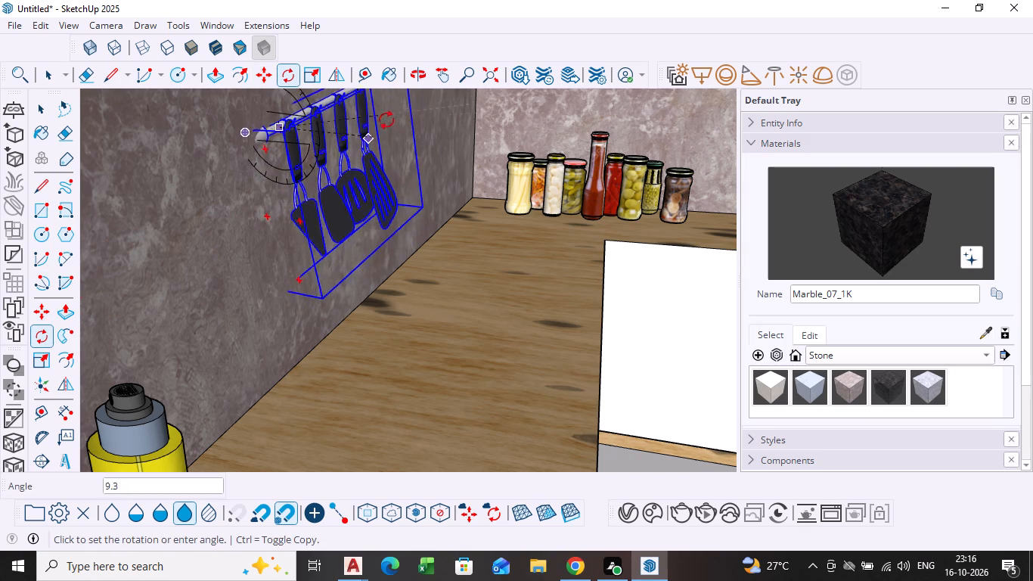
pyautogui.scroll(-3, 386, 122)
pyautogui.keyDown('shift'); pyautogui.moveTo(381, 138); pyautogui.dragTo(357, 248, button='middle'); pyautogui.keyUp('shift')
pyautogui.moveTo(348, 252); pyautogui.dragTo(308, 95, button='middle')
pyautogui.scroll(2, 329, 275)
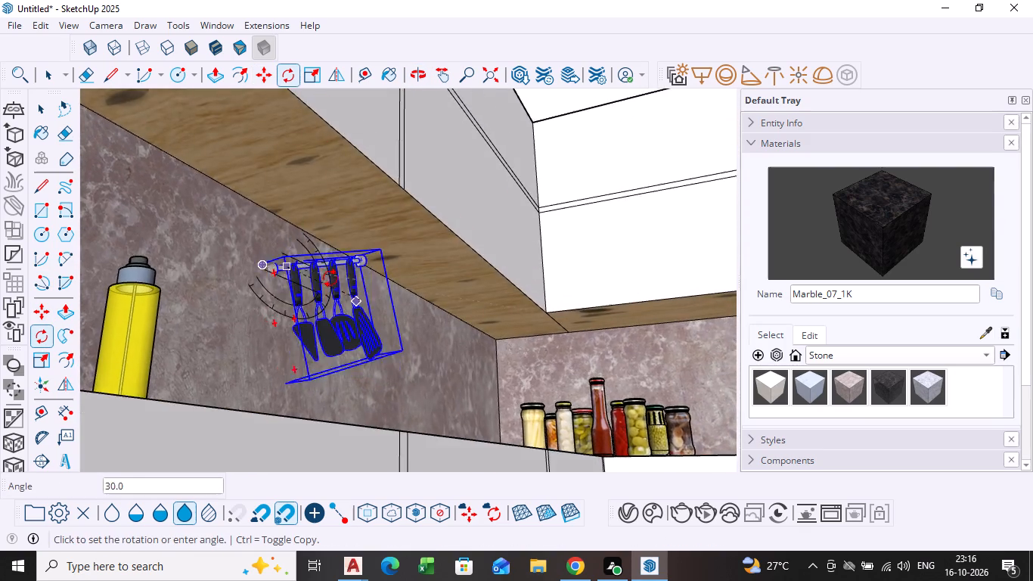
pyautogui.scroll(3, 330, 278)
pyautogui.click(334, 297)
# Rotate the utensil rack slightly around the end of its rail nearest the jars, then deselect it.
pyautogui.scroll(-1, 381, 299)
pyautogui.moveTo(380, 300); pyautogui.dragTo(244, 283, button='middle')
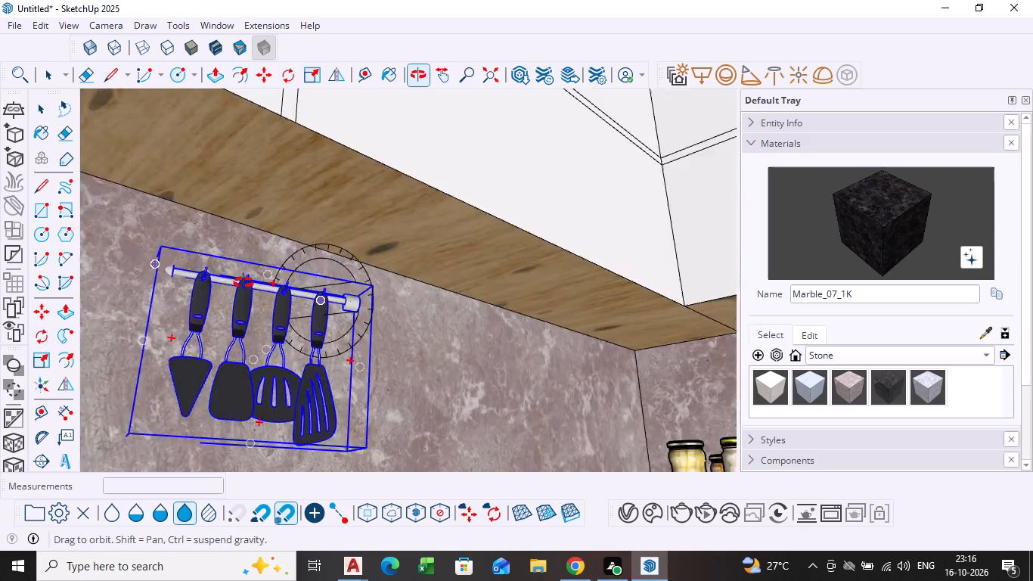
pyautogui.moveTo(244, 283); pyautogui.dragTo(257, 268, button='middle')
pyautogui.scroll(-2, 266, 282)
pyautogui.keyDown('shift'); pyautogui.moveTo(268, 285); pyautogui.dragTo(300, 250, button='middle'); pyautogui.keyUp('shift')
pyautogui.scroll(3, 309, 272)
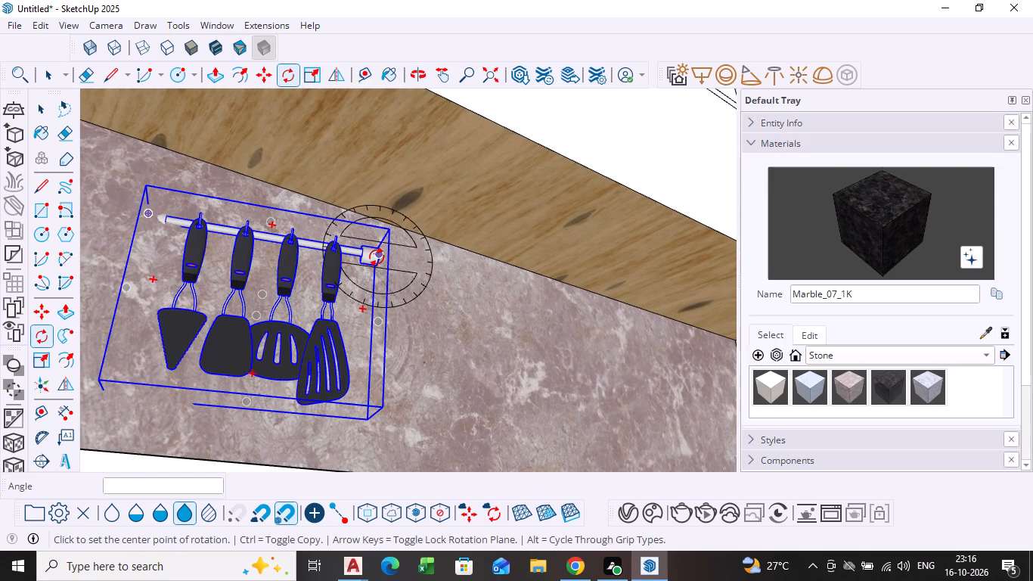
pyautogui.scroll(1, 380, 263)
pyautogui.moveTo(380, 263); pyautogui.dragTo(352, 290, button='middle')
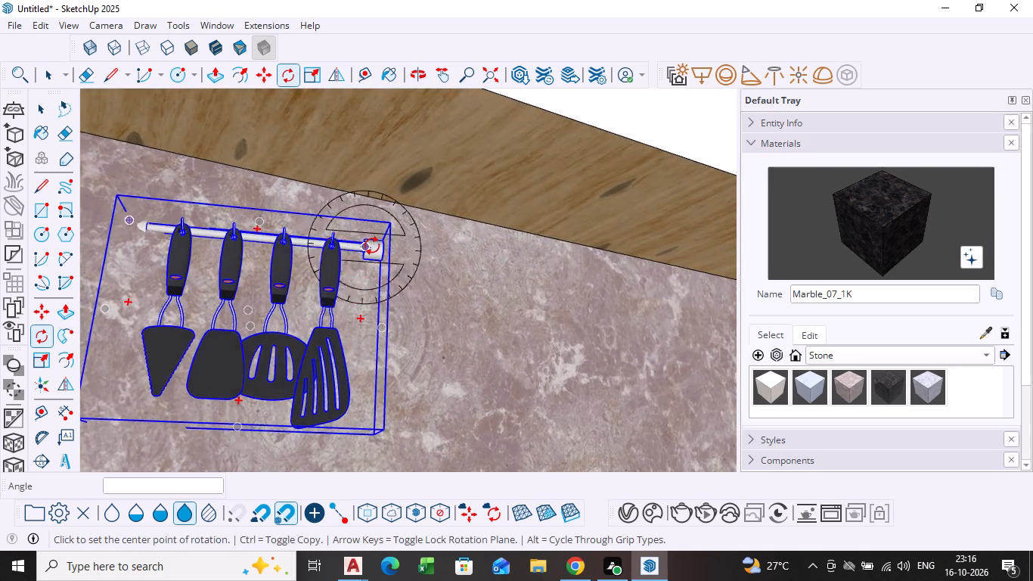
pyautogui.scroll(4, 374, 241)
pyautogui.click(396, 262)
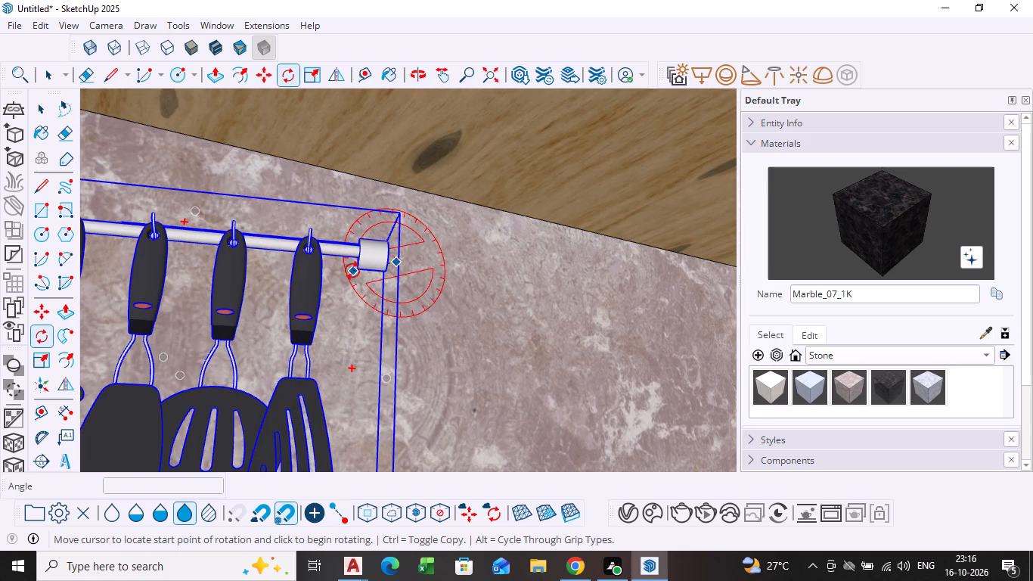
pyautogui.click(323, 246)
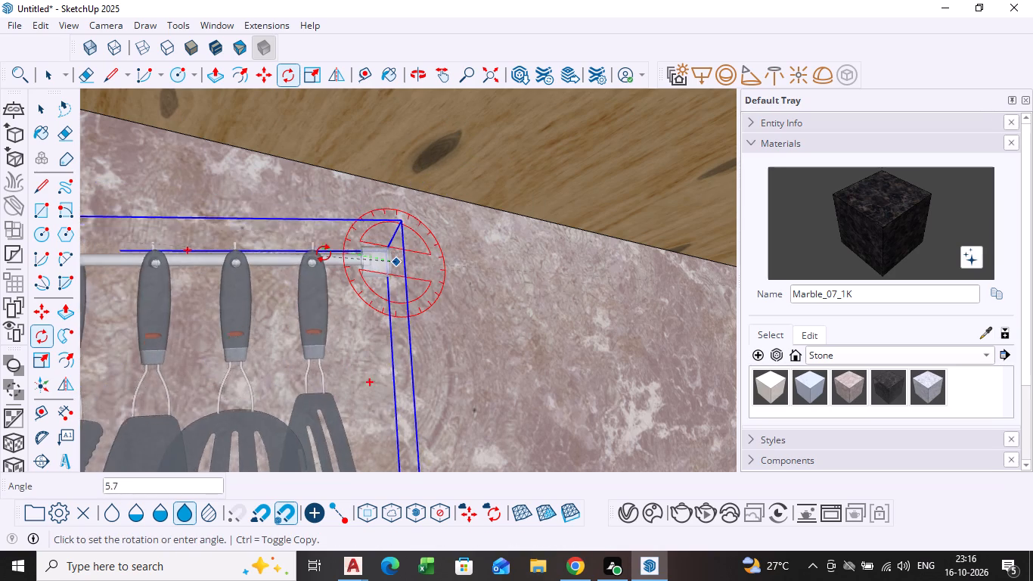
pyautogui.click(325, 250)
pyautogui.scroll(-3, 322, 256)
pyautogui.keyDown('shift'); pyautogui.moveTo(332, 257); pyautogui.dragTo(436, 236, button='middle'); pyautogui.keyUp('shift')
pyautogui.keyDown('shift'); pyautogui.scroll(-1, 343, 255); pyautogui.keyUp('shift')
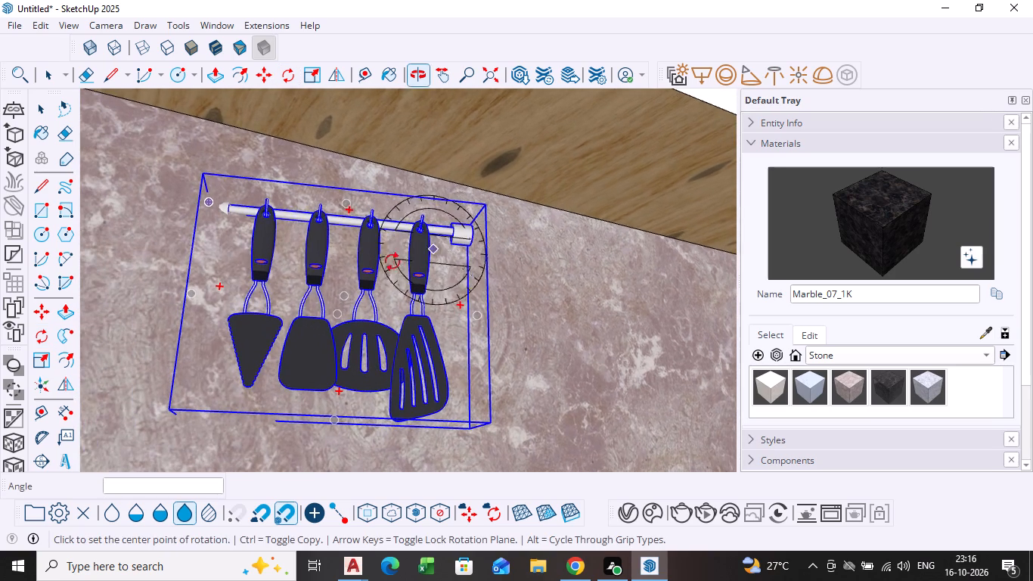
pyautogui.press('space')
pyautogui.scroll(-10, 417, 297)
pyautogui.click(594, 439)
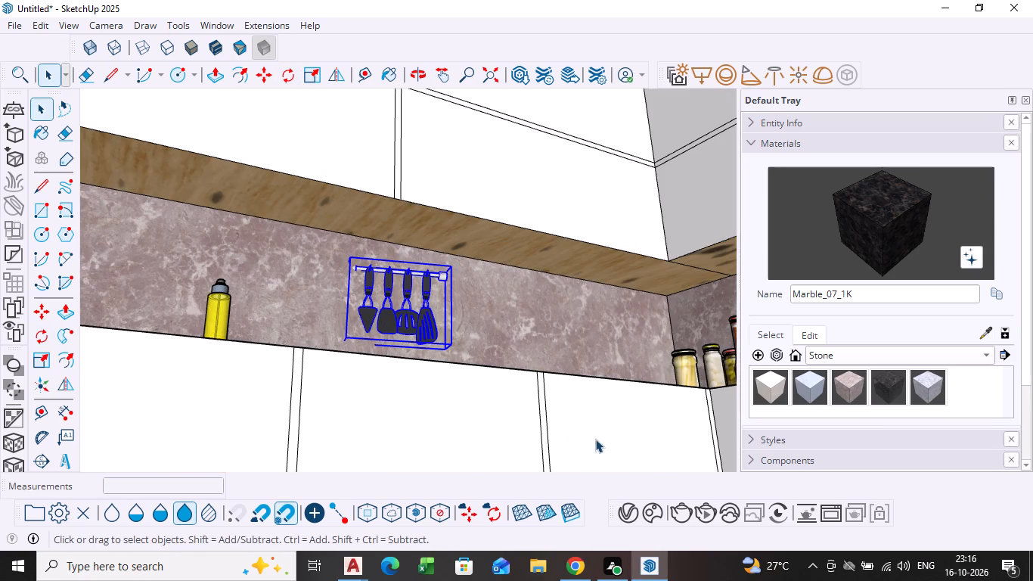
# Examine how the utensil rack beside the yellow bottle looks on the backsplash within the whole kitchen.
pyautogui.scroll(-7, 461, 359)
pyautogui.moveTo(461, 357); pyautogui.dragTo(448, 442, button='middle')
pyautogui.scroll(2, 437, 382)
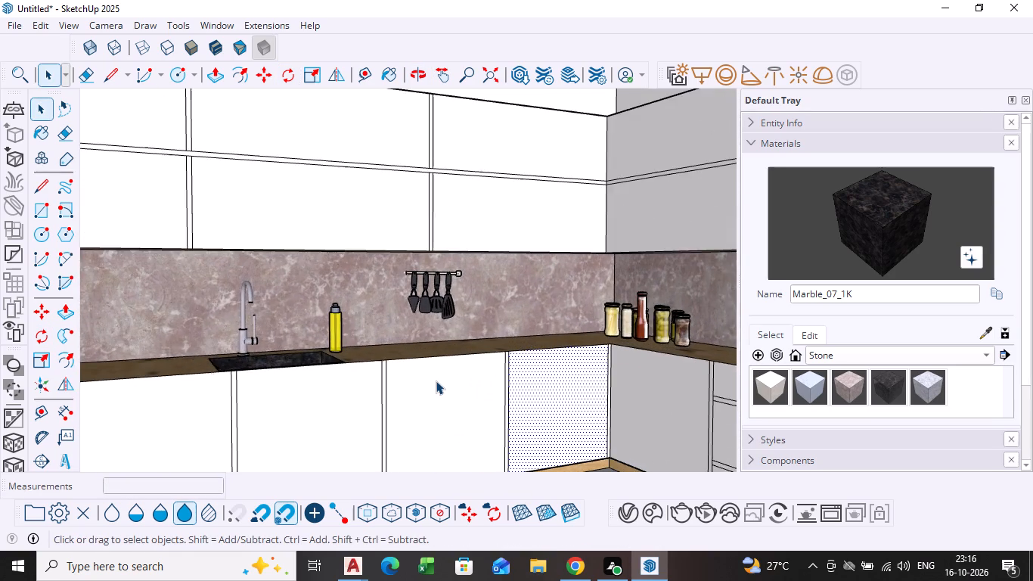
pyautogui.scroll(-5, 436, 381)
pyautogui.keyDown('shift'); pyautogui.moveTo(427, 369); pyautogui.dragTo(458, 253, button='middle'); pyautogui.keyUp('shift')
pyautogui.scroll(-3, 479, 323)
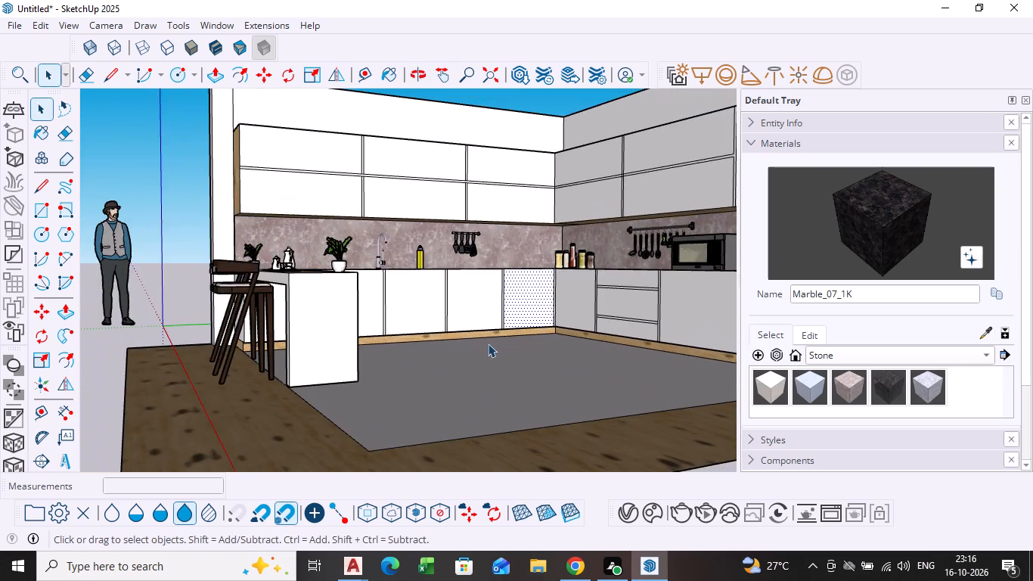
pyautogui.moveTo(496, 366); pyautogui.dragTo(500, 453, button='middle')
pyautogui.scroll(-1, 498, 379)
pyautogui.scroll(3, 572, 339)
pyautogui.keyDown('shift'); pyautogui.moveTo(531, 340); pyautogui.dragTo(520, 340, button='middle'); pyautogui.keyUp('shift')
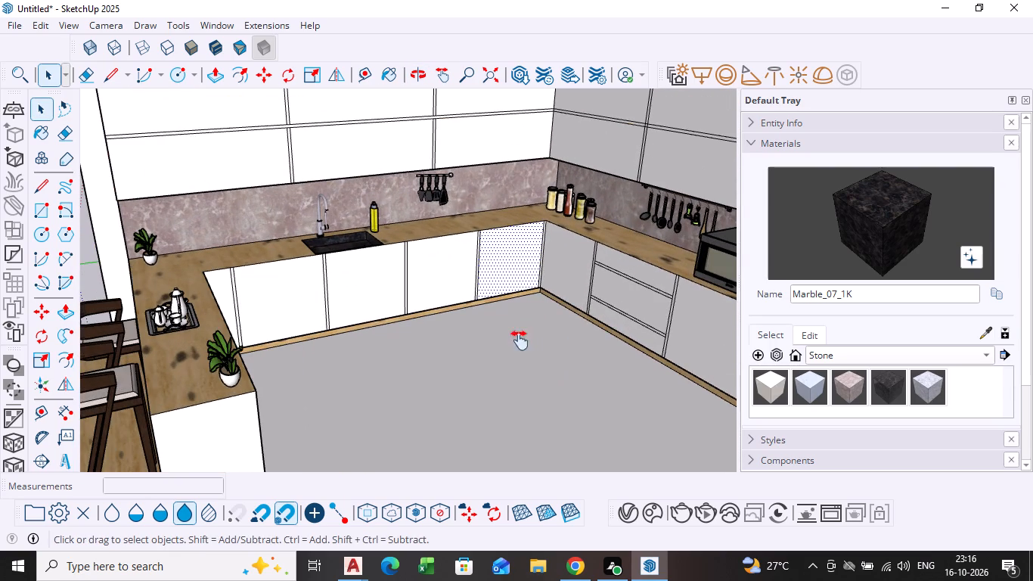
pyautogui.keyDown('shift'); pyautogui.moveTo(520, 340); pyautogui.dragTo(461, 332, button='middle'); pyautogui.keyUp('shift')
# Delete the utensil rack from the sink wall's marble backsplash.
pyautogui.click(367, 176)
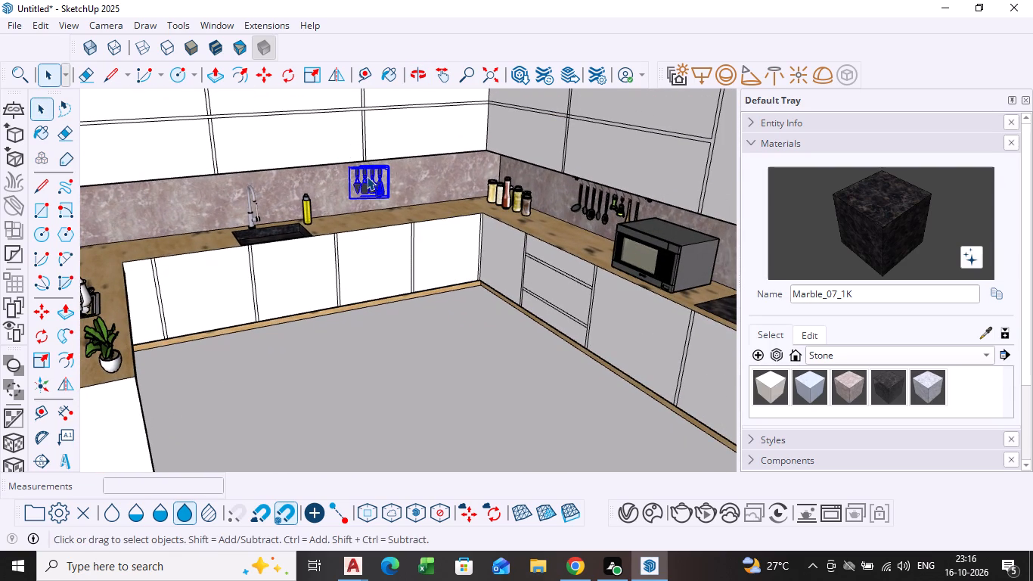
pyautogui.press('Home')
pyautogui.press('Delete')
# Browse the kitchen utensils models of at most 1 MB in 3D Warehouse for another kitchen accessory.
pyautogui.click(207, 23)
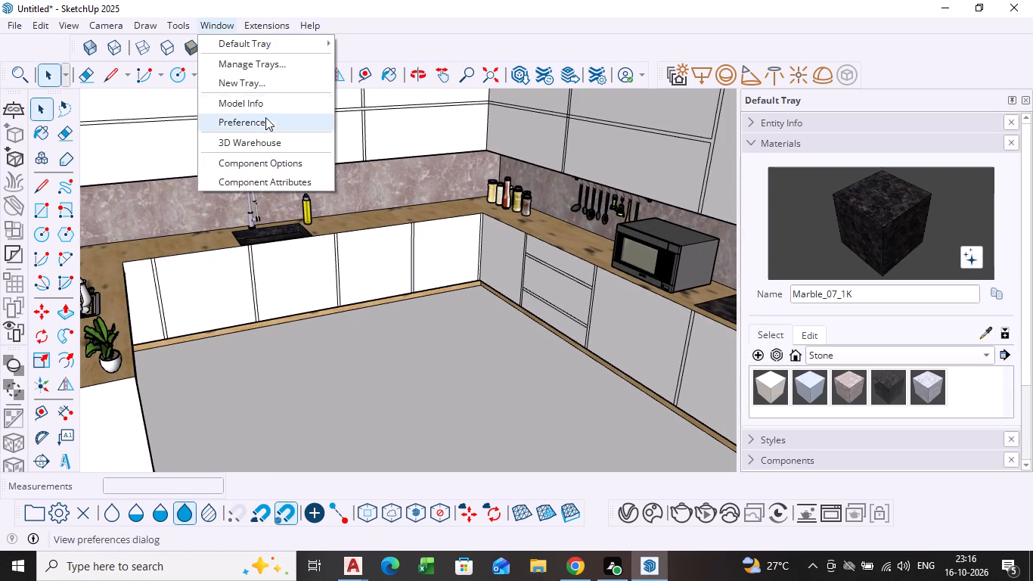
pyautogui.click(265, 141)
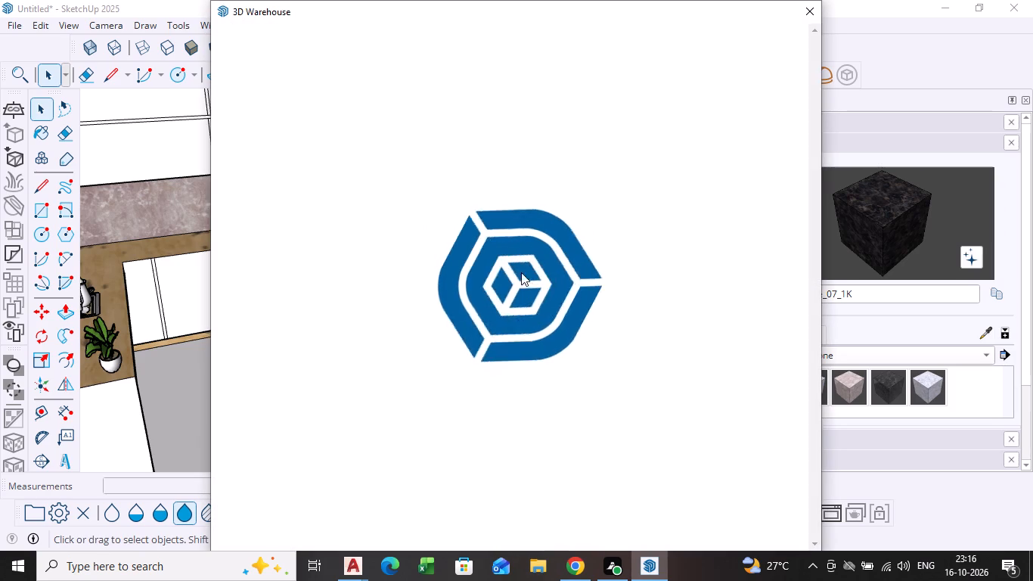
pyautogui.scroll(-1, 471, 297)
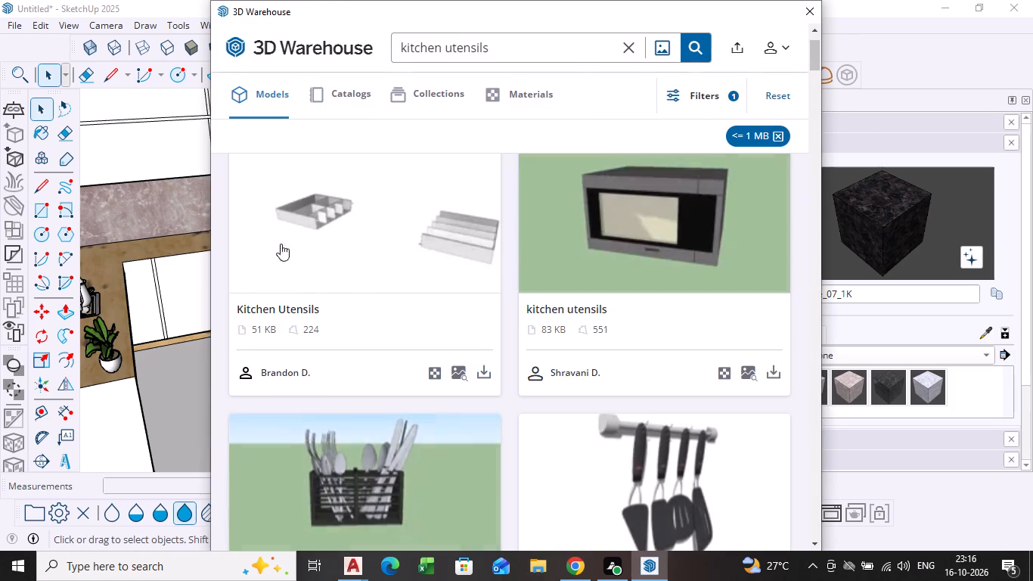
pyautogui.scroll(-2, 458, 382)
pyautogui.scroll(-3, 522, 399)
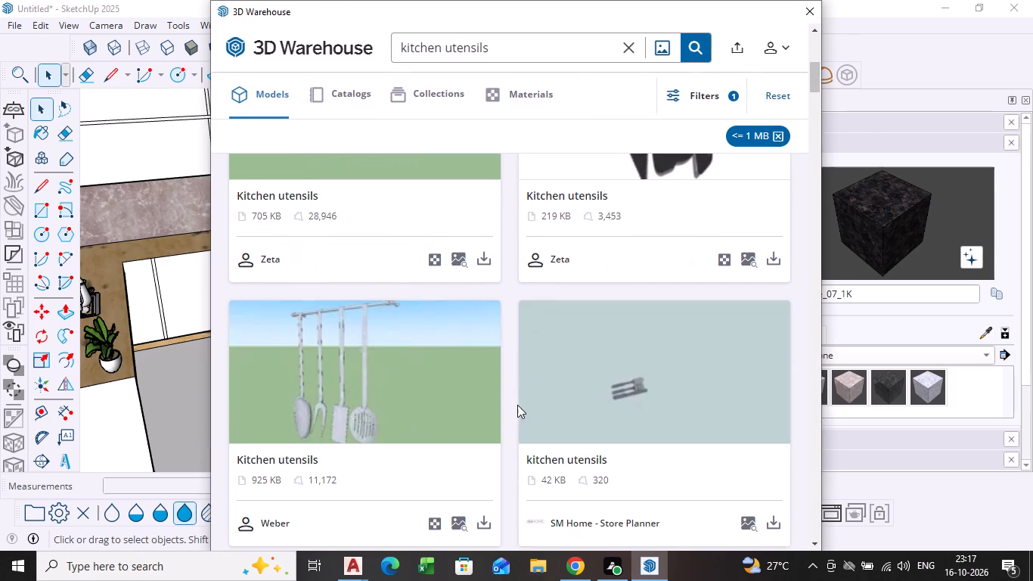
pyautogui.scroll(12, 511, 408)
pyautogui.scroll(-3, 492, 388)
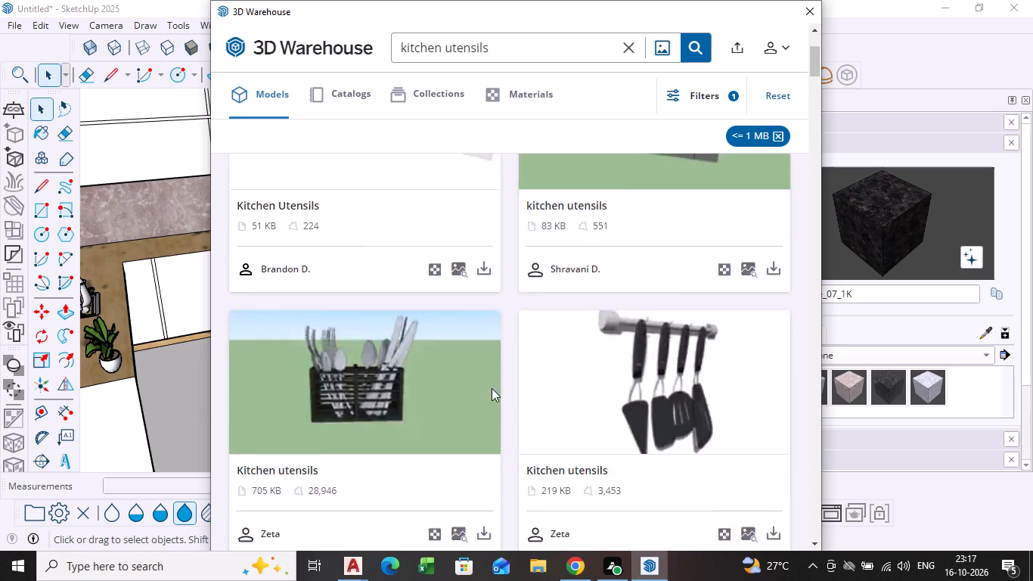
pyautogui.scroll(-12, 492, 388)
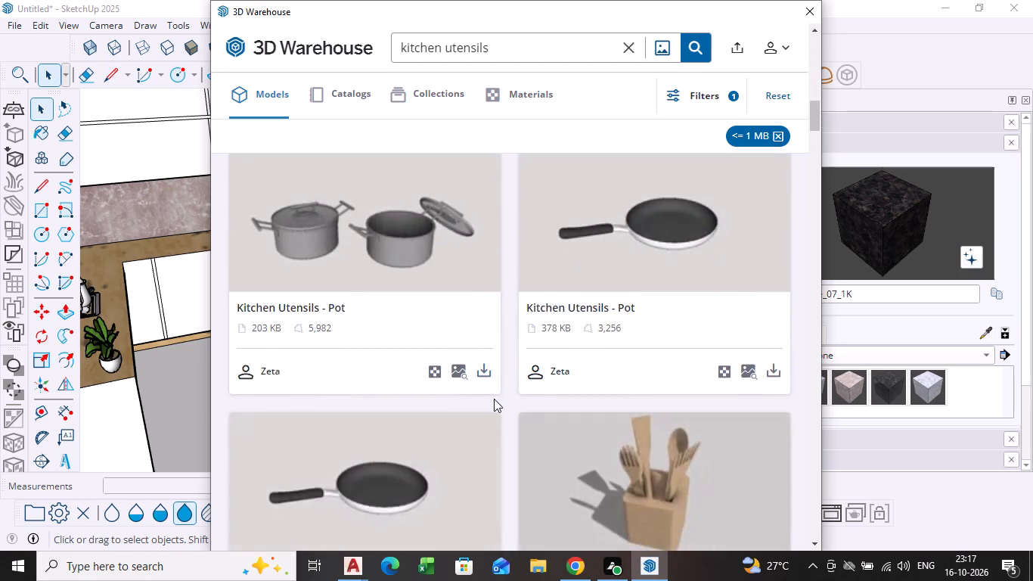
pyautogui.scroll(-11, 494, 399)
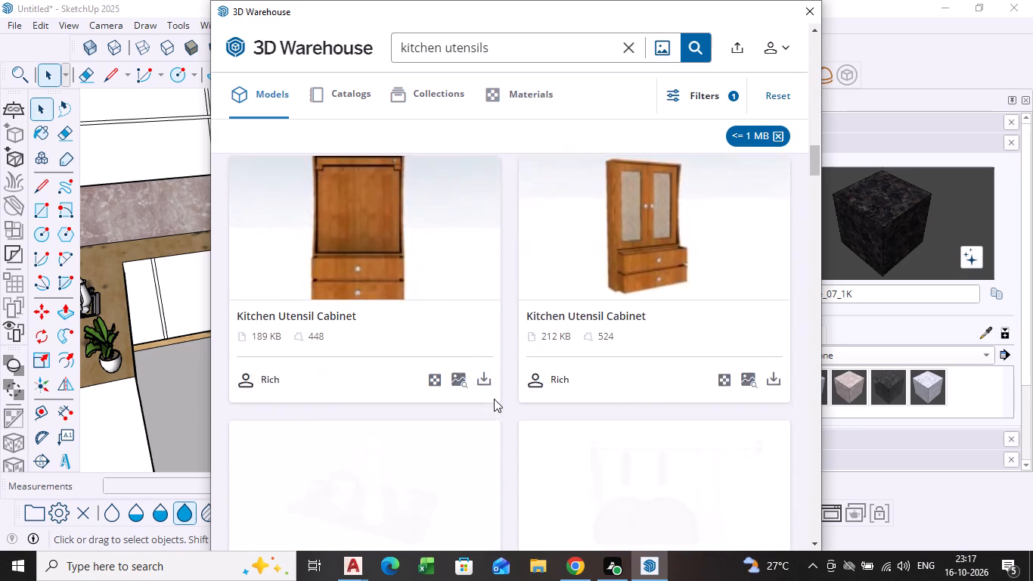
pyautogui.scroll(-4, 494, 399)
pyautogui.scroll(4, 588, 400)
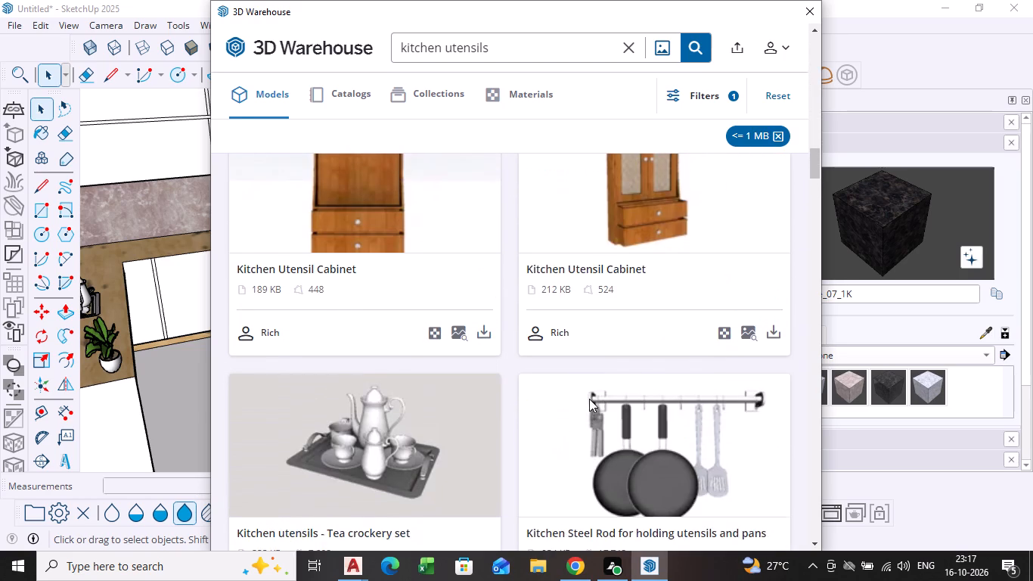
pyautogui.scroll(-11, 644, 421)
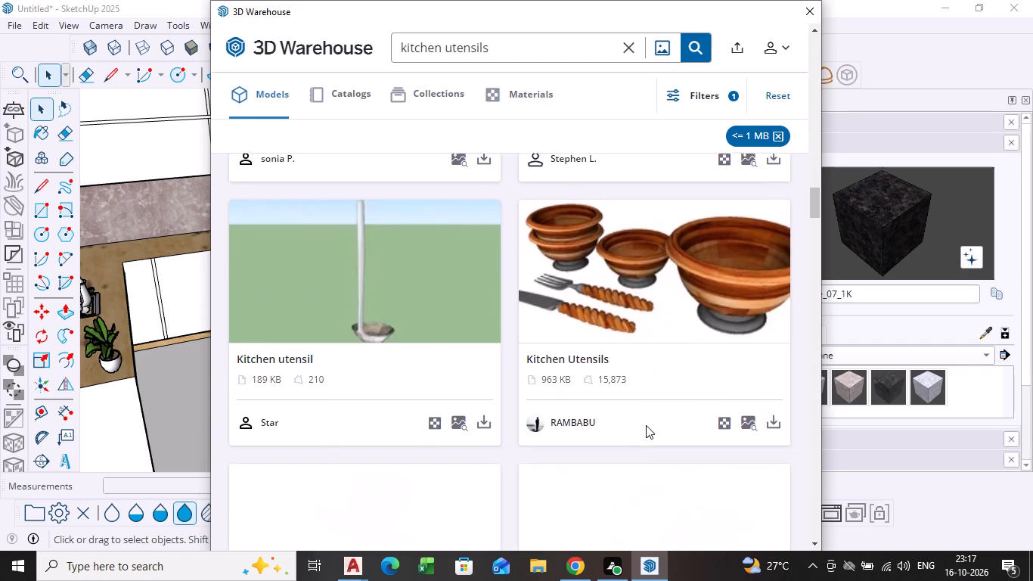
pyautogui.scroll(-10, 641, 430)
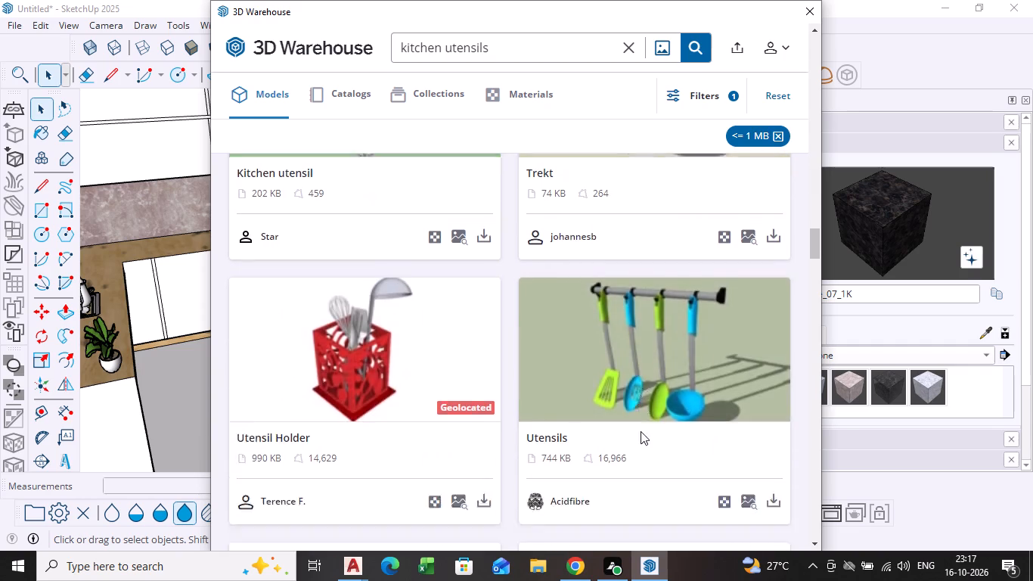
pyautogui.scroll(-7, 623, 433)
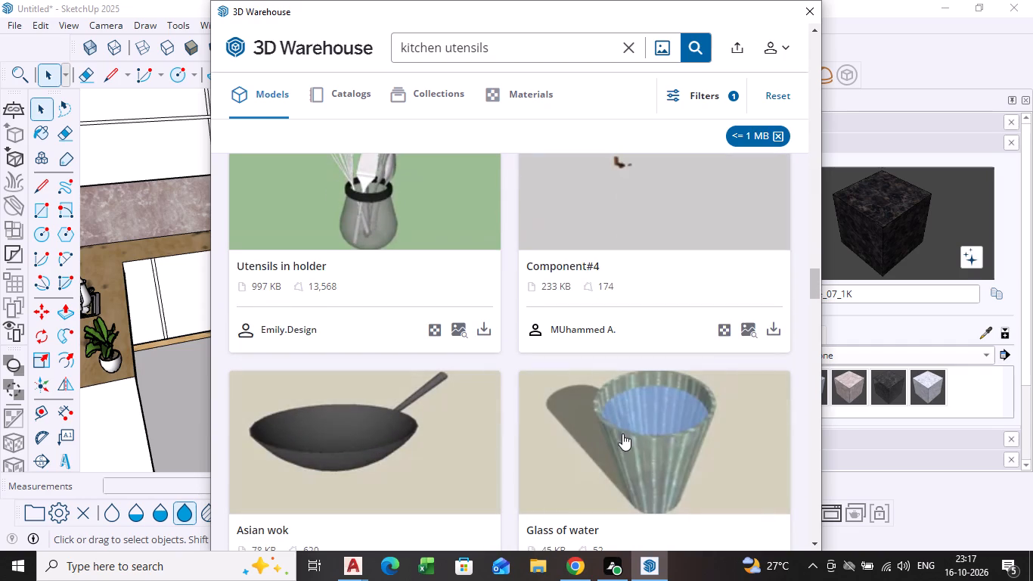
pyautogui.scroll(5, 702, 418)
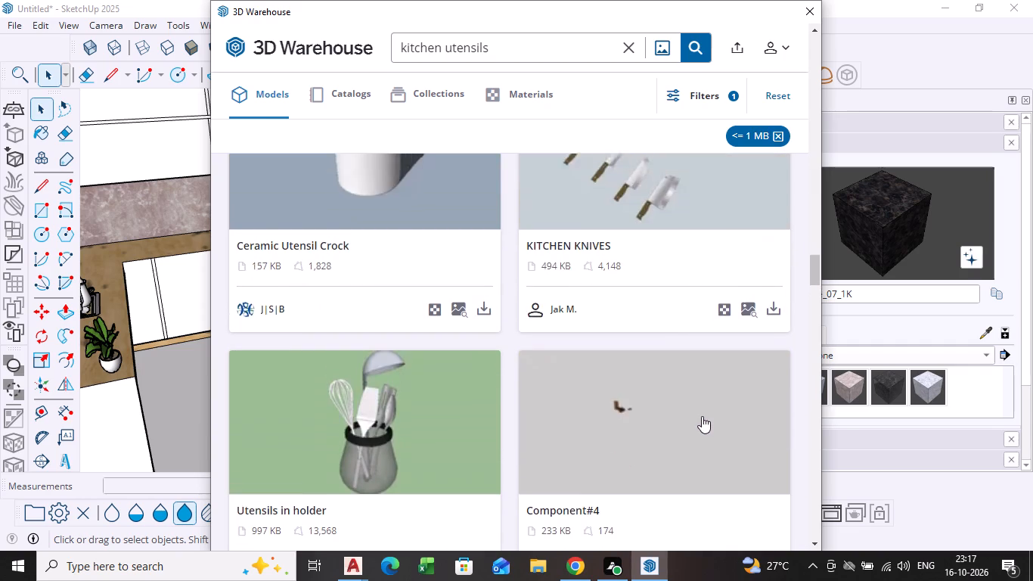
pyautogui.scroll(1, 702, 416)
pyautogui.scroll(-2, 702, 418)
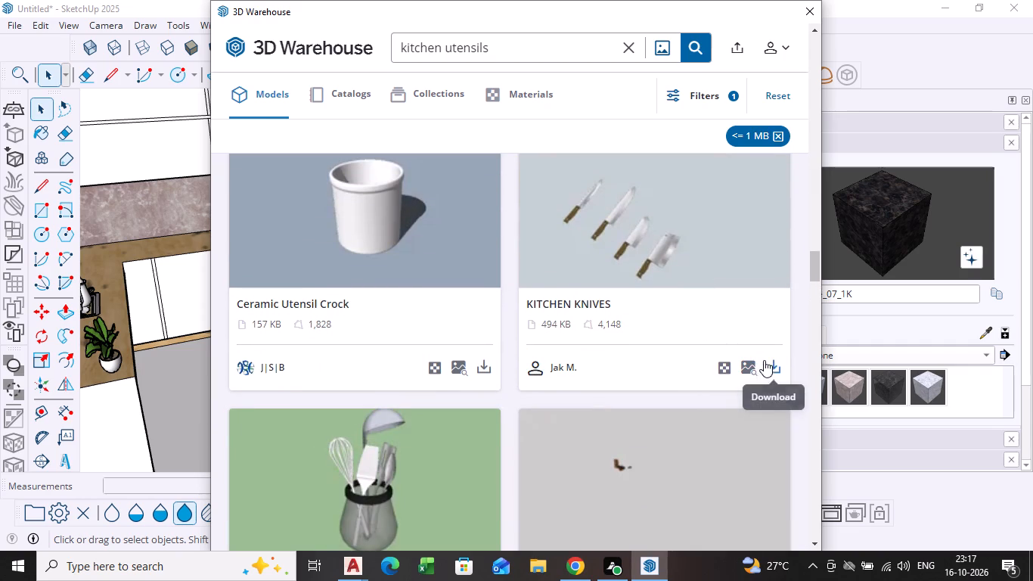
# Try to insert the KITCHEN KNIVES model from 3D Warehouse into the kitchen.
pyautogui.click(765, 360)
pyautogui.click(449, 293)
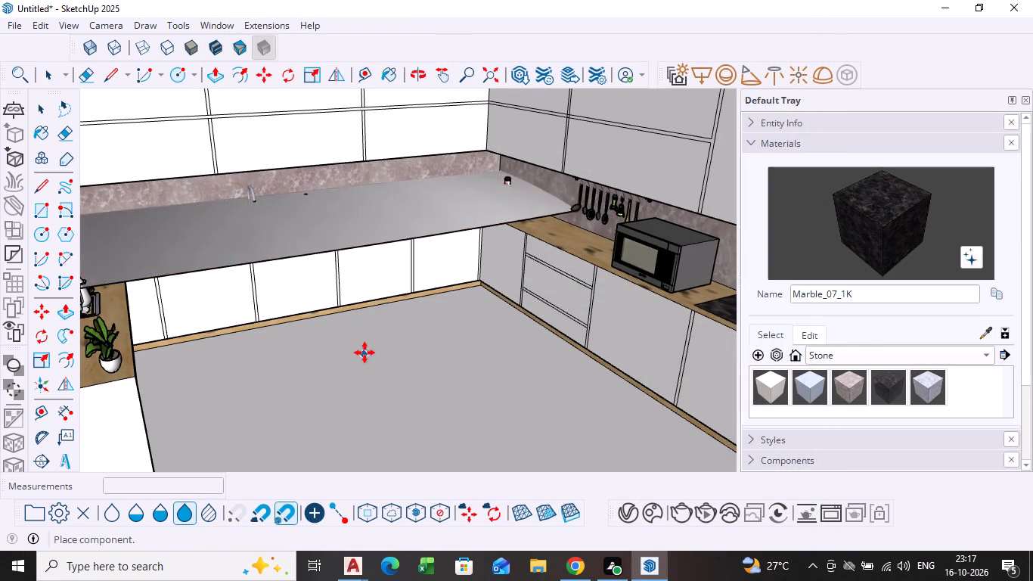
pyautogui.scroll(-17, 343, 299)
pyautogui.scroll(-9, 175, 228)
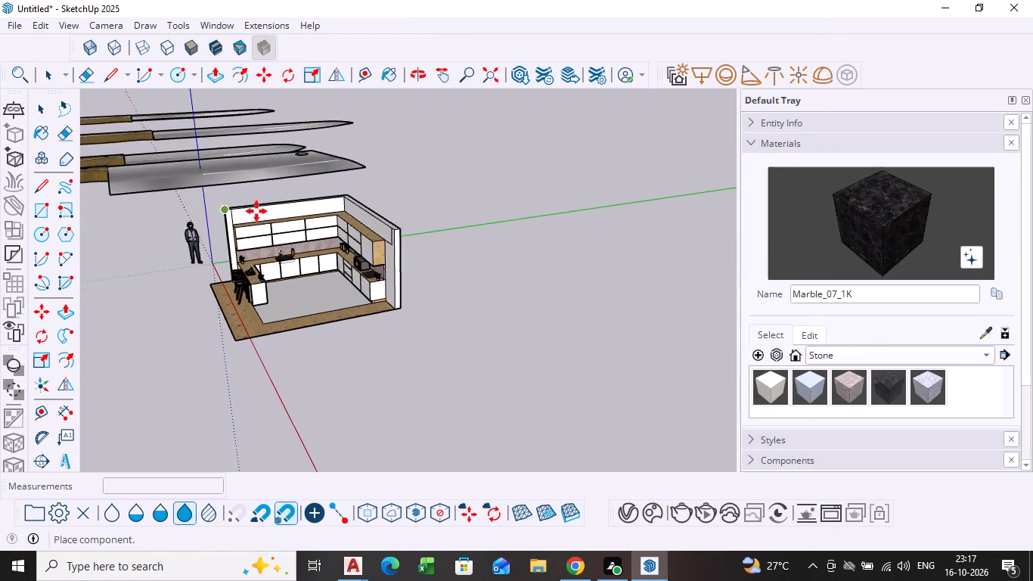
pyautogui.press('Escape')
# Examine the furnished kitchen from several angles, covering both counter runs, the bar stools and the accessories.
pyautogui.scroll(9, 278, 258)
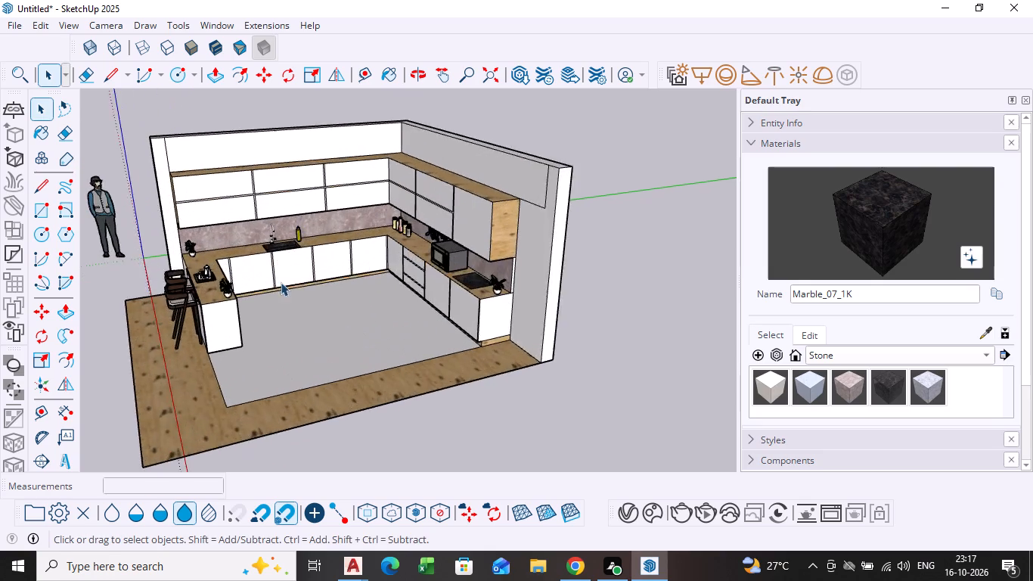
pyautogui.scroll(3, 281, 282)
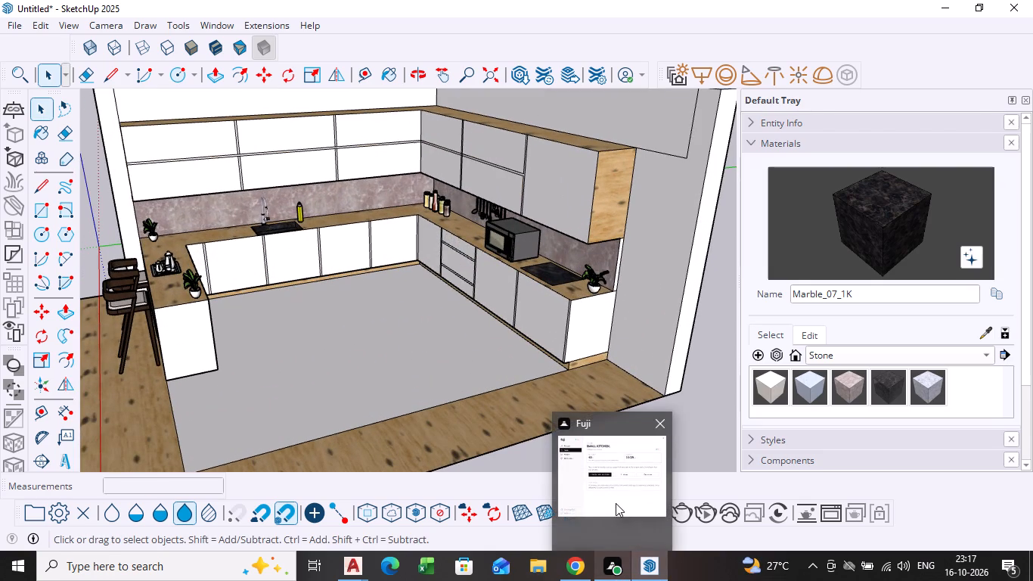
pyautogui.scroll(-2, 269, 275)
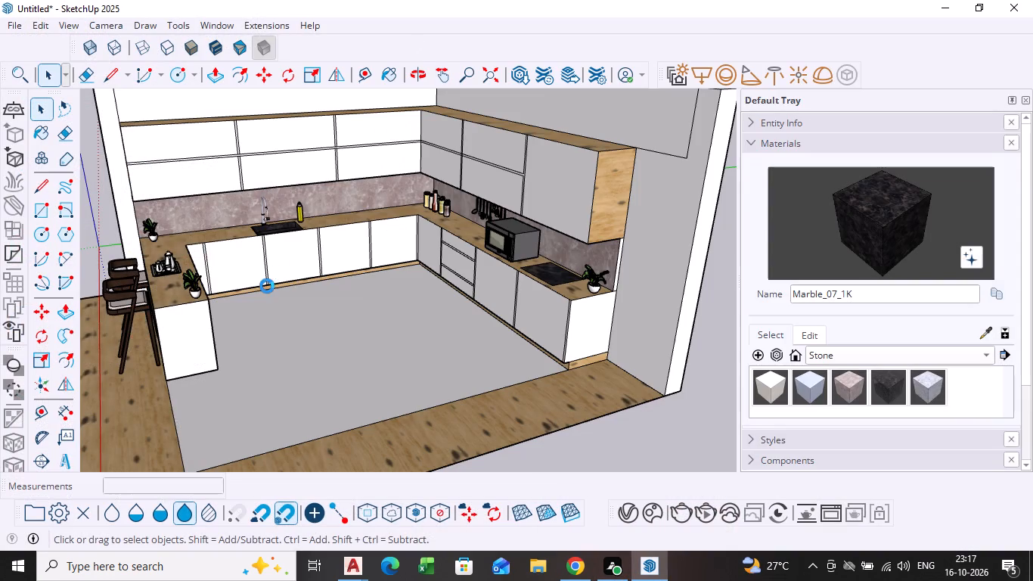
pyautogui.scroll(-4, 254, 300)
pyautogui.moveTo(252, 307); pyautogui.dragTo(352, 310, button='middle')
pyautogui.scroll(3, 309, 332)
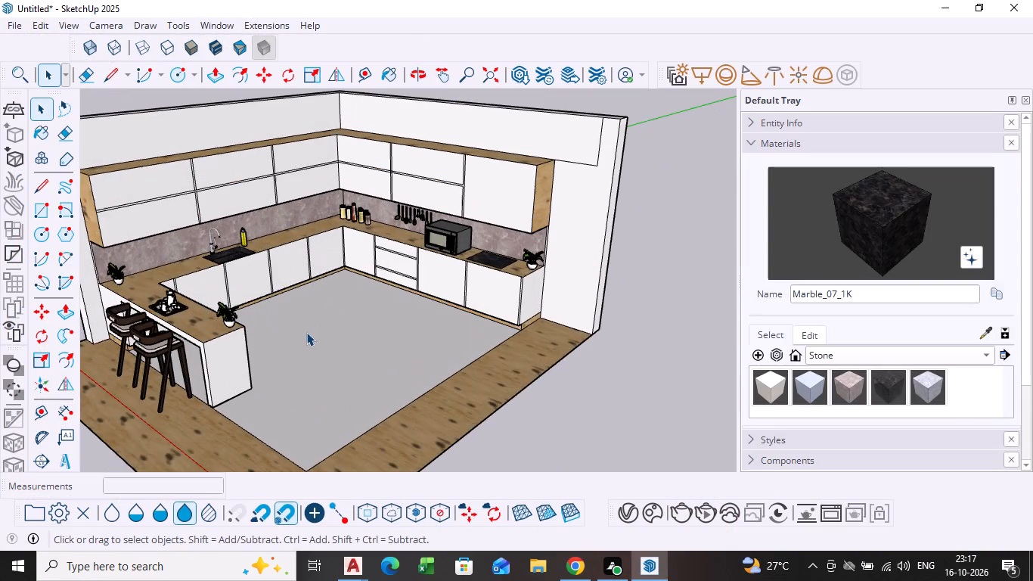
pyautogui.scroll(1, 278, 340)
pyautogui.keyDown('shift'); pyautogui.moveTo(278, 339); pyautogui.dragTo(369, 353, button='middle'); pyautogui.keyUp('shift')
pyautogui.moveTo(369, 358); pyautogui.dragTo(366, 332, button='middle')
pyautogui.scroll(2, 366, 331)
pyautogui.middleClick(369, 337)
pyautogui.keyDown('shift'); pyautogui.scroll(-1, 376, 322); pyautogui.keyUp('shift')
pyautogui.keyDown('shift'); pyautogui.moveTo(376, 324); pyautogui.dragTo(370, 335, button='middle'); pyautogui.keyUp('shift')
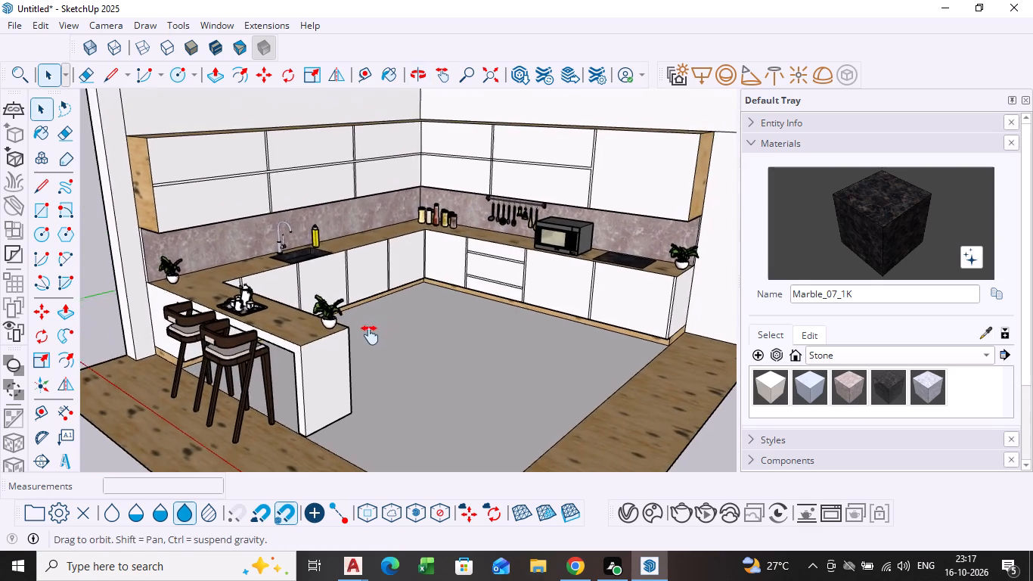
pyautogui.keyDown('shift'); pyautogui.moveTo(370, 335); pyautogui.dragTo(345, 359, button='middle'); pyautogui.keyUp('shift')
pyautogui.moveTo(341, 374); pyautogui.dragTo(341, 354, button='middle')
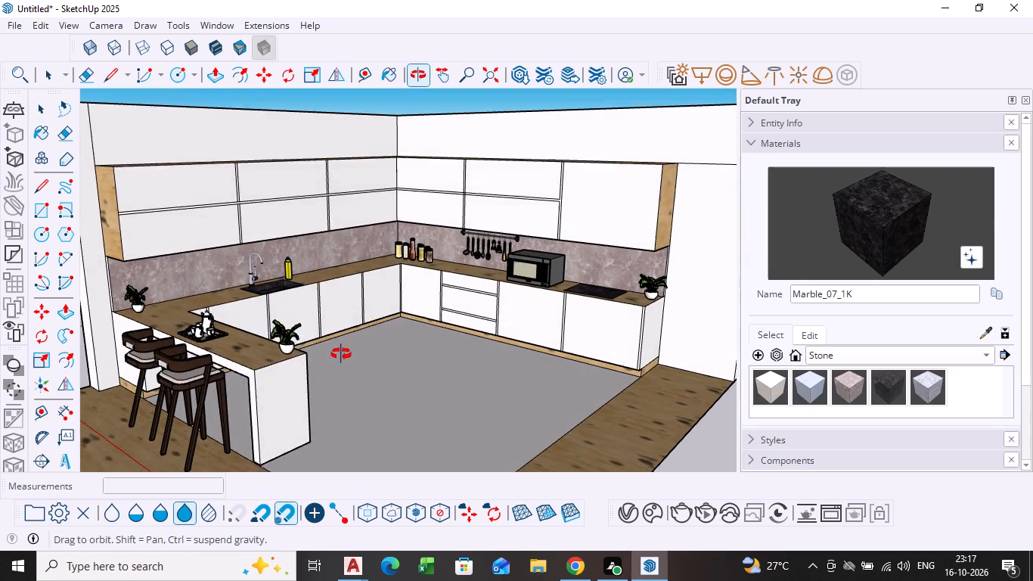
pyautogui.moveTo(341, 354); pyautogui.dragTo(341, 343, button='middle')
pyautogui.keyDown('shift'); pyautogui.moveTo(343, 370); pyautogui.dragTo(358, 356, button='middle'); pyautogui.keyUp('shift')
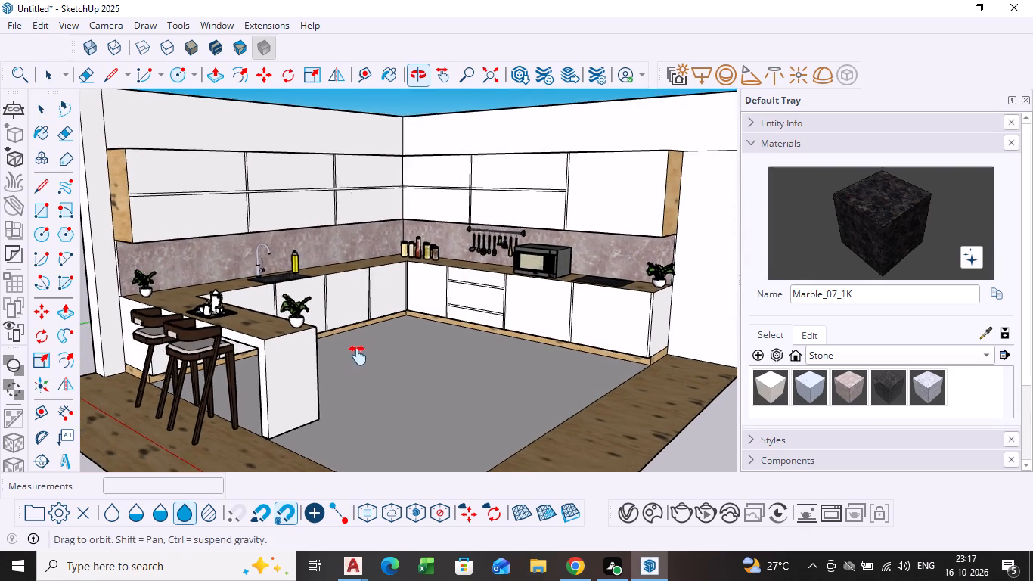
pyautogui.keyDown('shift'); pyautogui.moveTo(358, 356); pyautogui.dragTo(368, 351, button='middle'); pyautogui.keyUp('shift')
pyautogui.moveTo(502, 420); pyautogui.dragTo(476, 411, button='middle')
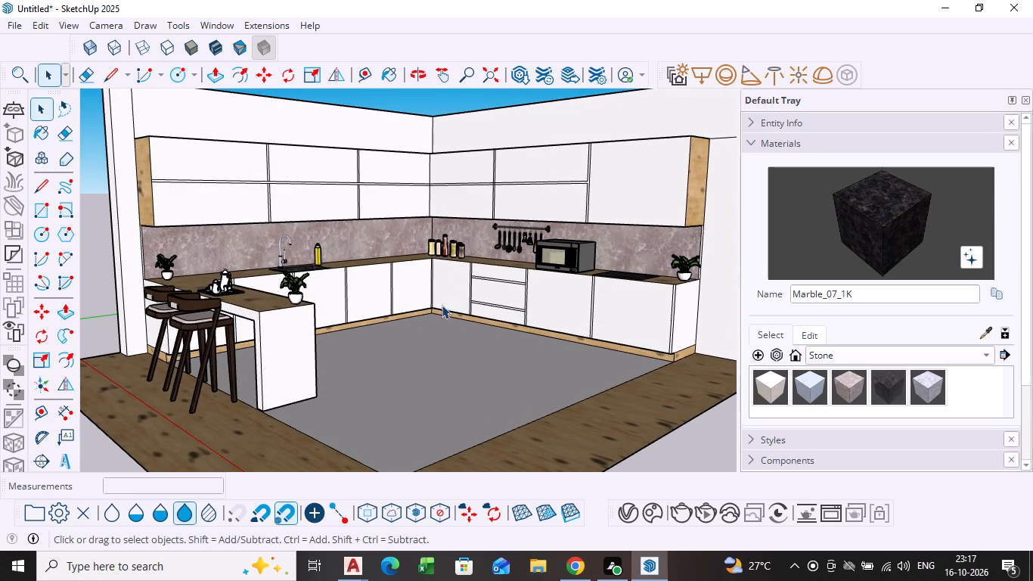
pyautogui.moveTo(461, 303); pyautogui.dragTo(461, 379, button='middle')
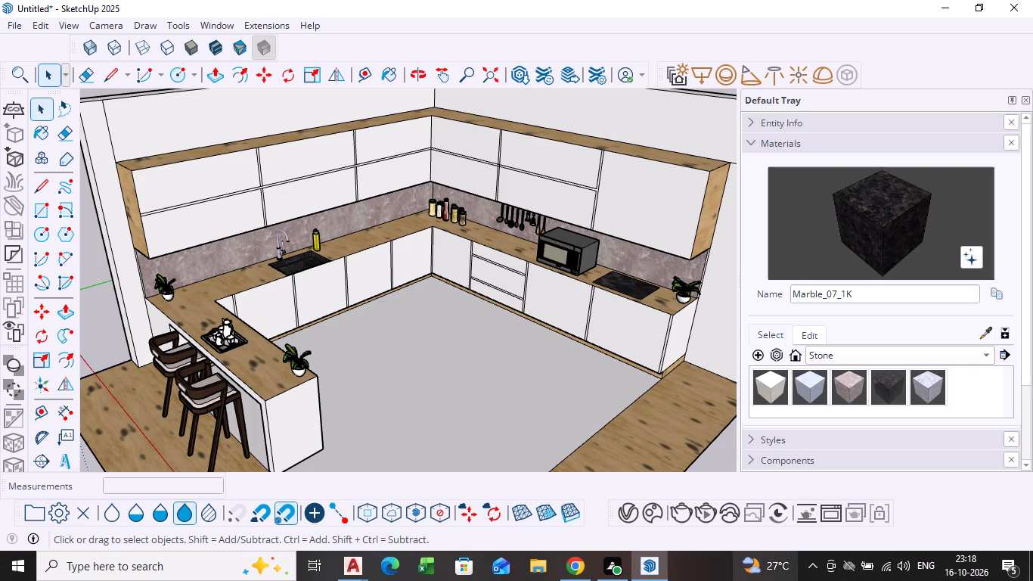
# Examine the whole kitchen from raised corner views, covering both counter runs, the peninsula with bar stools and the surrounding floor.
pyautogui.scroll(-2, 510, 348)
pyautogui.keyDown('shift'); pyautogui.moveTo(510, 347); pyautogui.dragTo(489, 285, button='middle'); pyautogui.keyUp('shift')
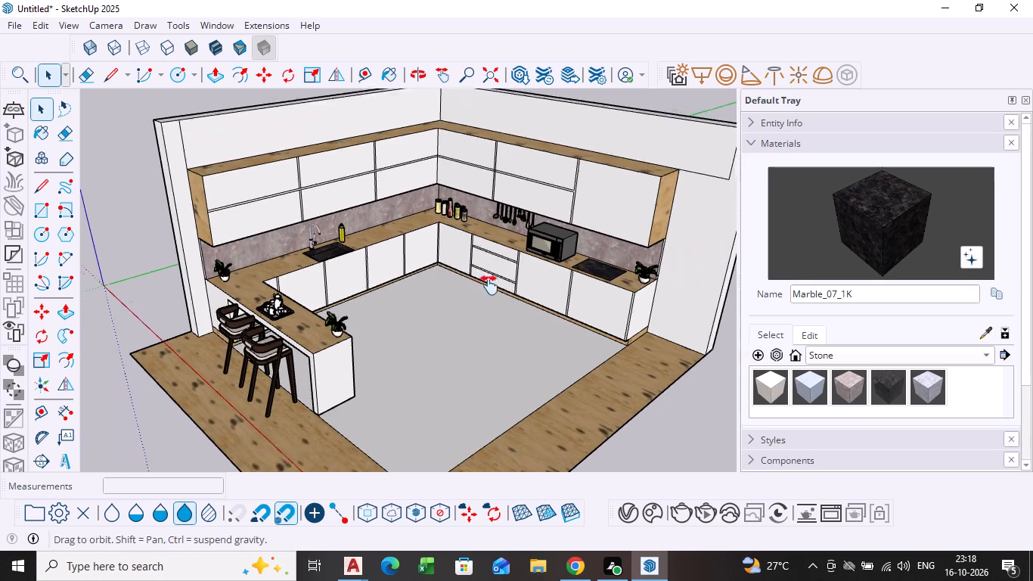
pyautogui.keyDown('shift'); pyautogui.moveTo(489, 285); pyautogui.dragTo(463, 260, button='middle'); pyautogui.keyUp('shift')
pyautogui.keyDown('shift'); pyautogui.moveTo(404, 272); pyautogui.dragTo(430, 290, button='middle'); pyautogui.keyUp('shift')
pyautogui.moveTo(427, 290); pyautogui.dragTo(428, 303, button='middle')
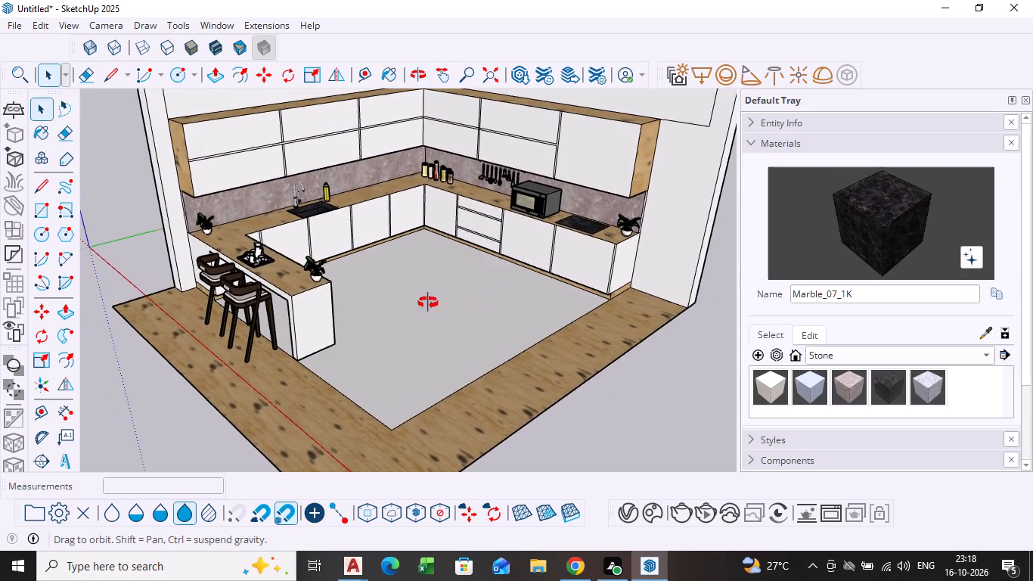
pyautogui.moveTo(428, 303); pyautogui.dragTo(428, 318, button='middle')
pyautogui.scroll(-2, 417, 286)
pyautogui.keyDown('shift'); pyautogui.moveTo(417, 286); pyautogui.dragTo(423, 325, button='middle'); pyautogui.keyUp('shift')
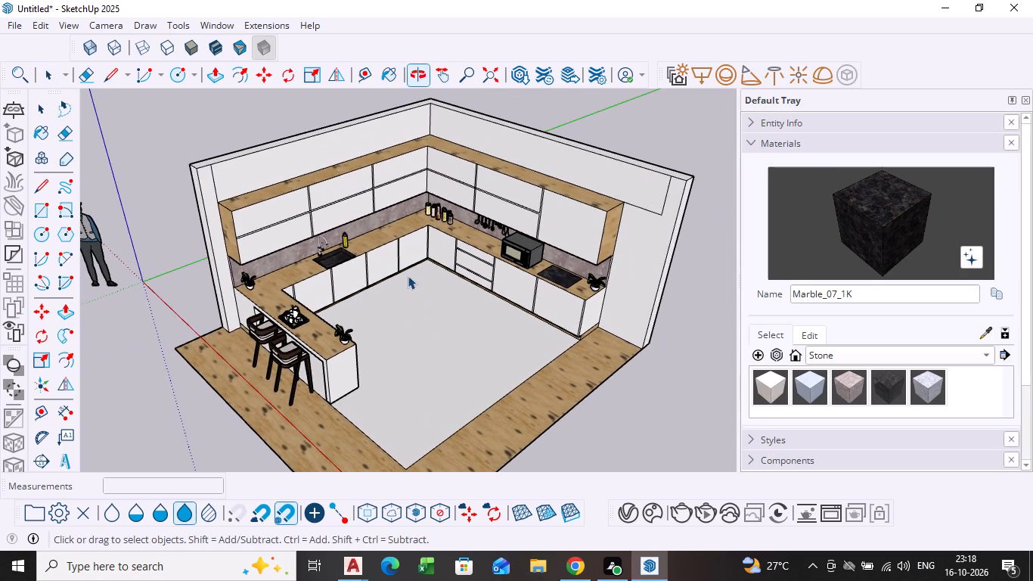
pyautogui.scroll(1, 405, 267)
pyautogui.moveTo(405, 267); pyautogui.dragTo(407, 289, button='middle')
pyautogui.scroll(1, 407, 252)
pyautogui.moveTo(432, 359); pyautogui.dragTo(435, 348, button='middle')
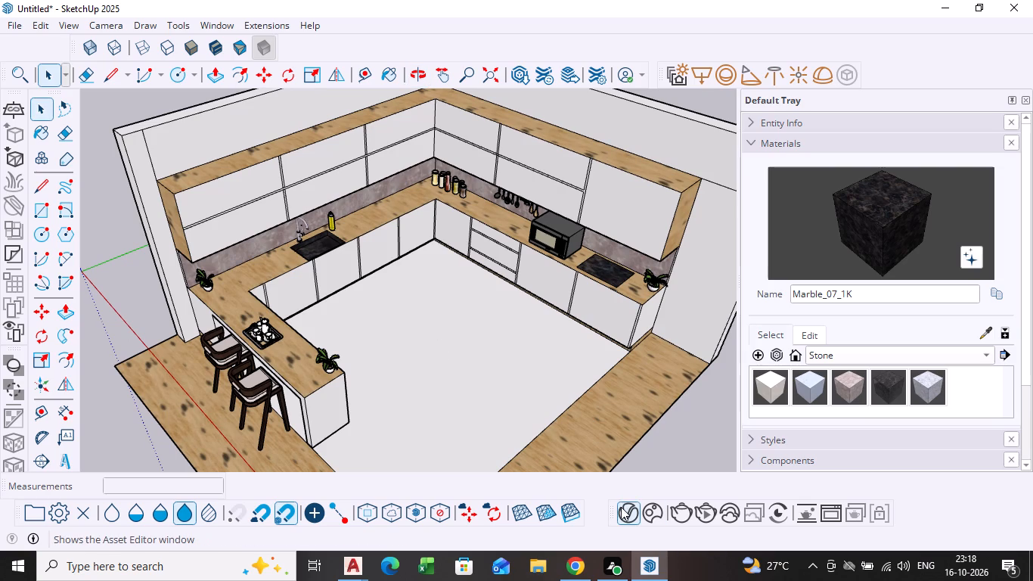
# Open the V-Ray Asset Editor and close the Default Tray to widen the kitchen view.
pyautogui.click(622, 507)
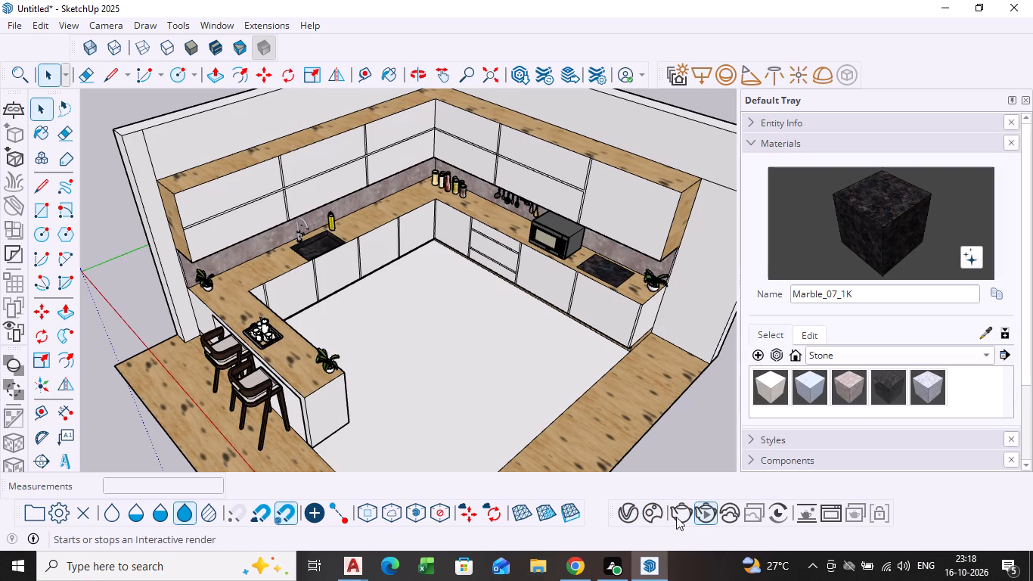
pyautogui.click(678, 517)
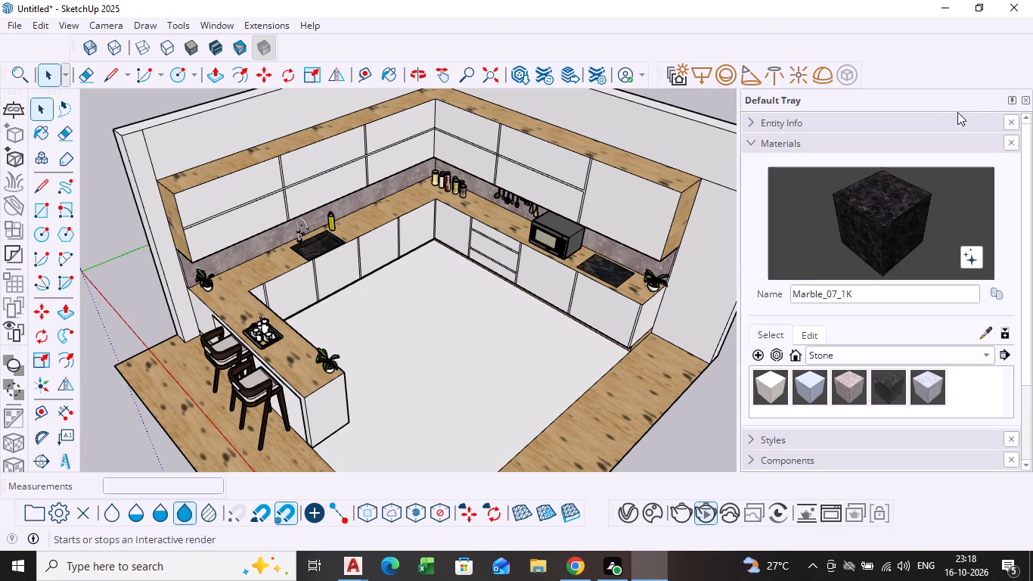
pyautogui.click(1030, 102)
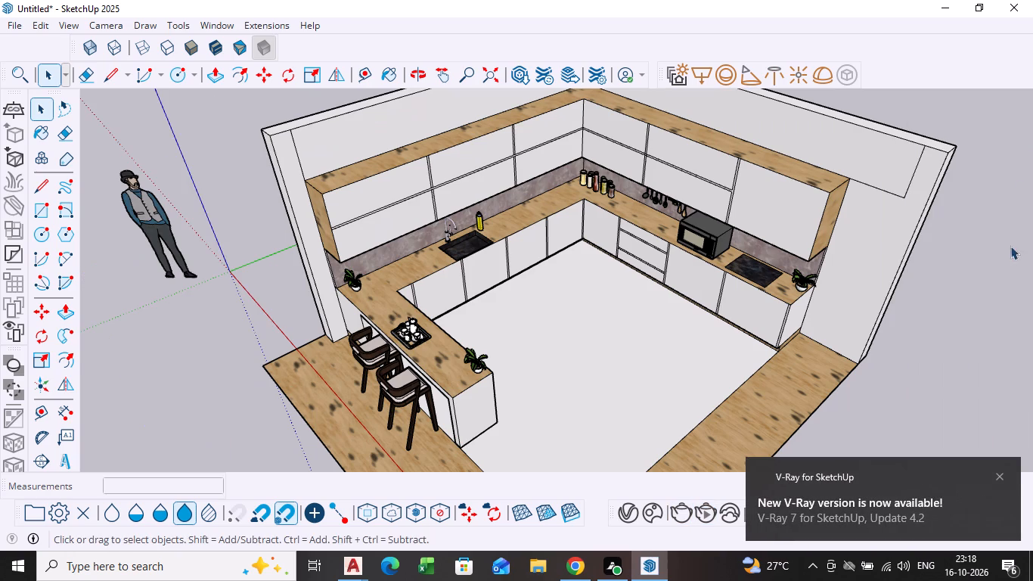
pyautogui.click(989, 474)
pyautogui.click(1003, 473)
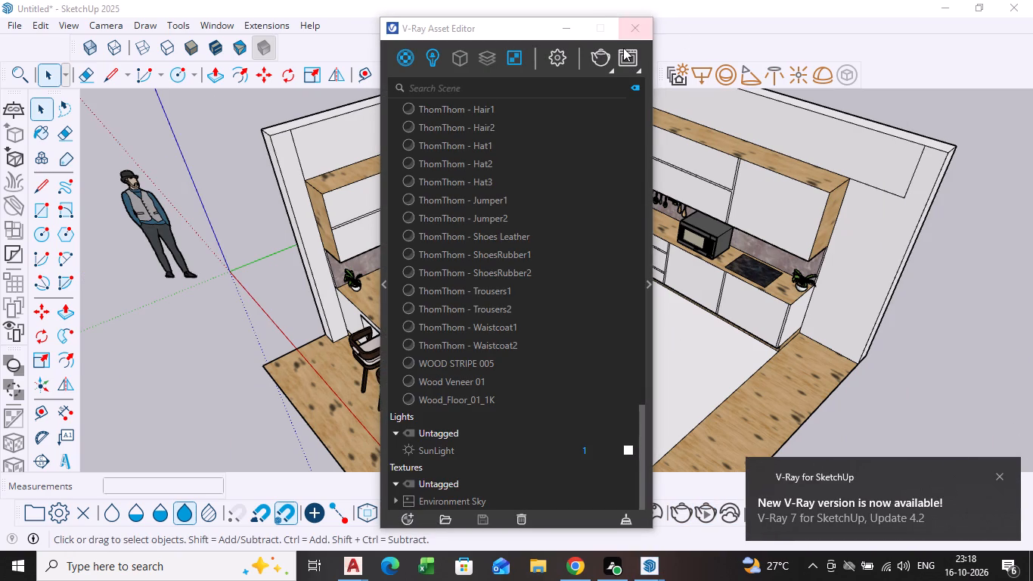
# Start a non-interactive V-Ray render of the kitchen's raised corner view and dismiss the V-Ray update notification.
pyautogui.click(678, 520)
pyautogui.click(1004, 475)
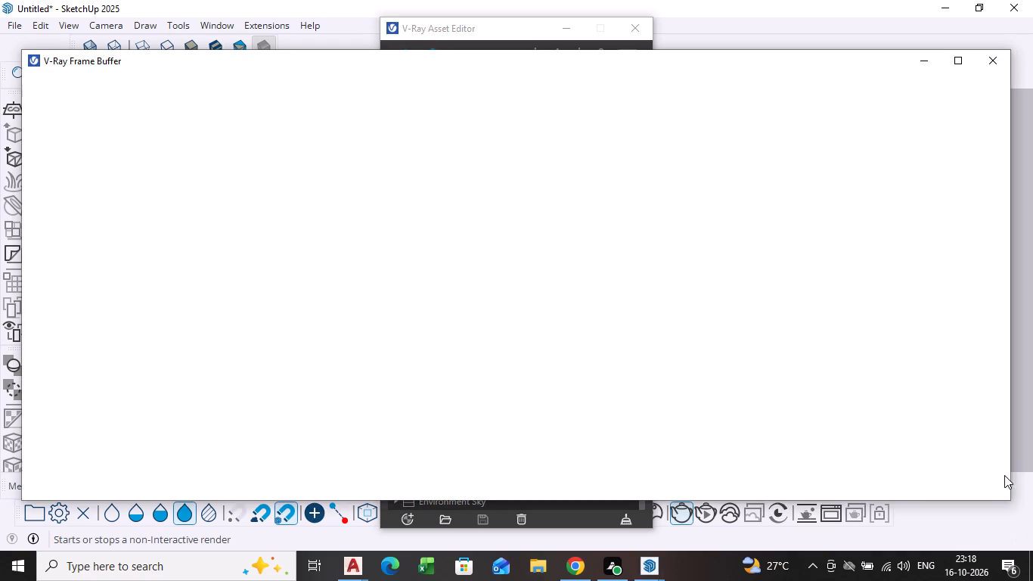
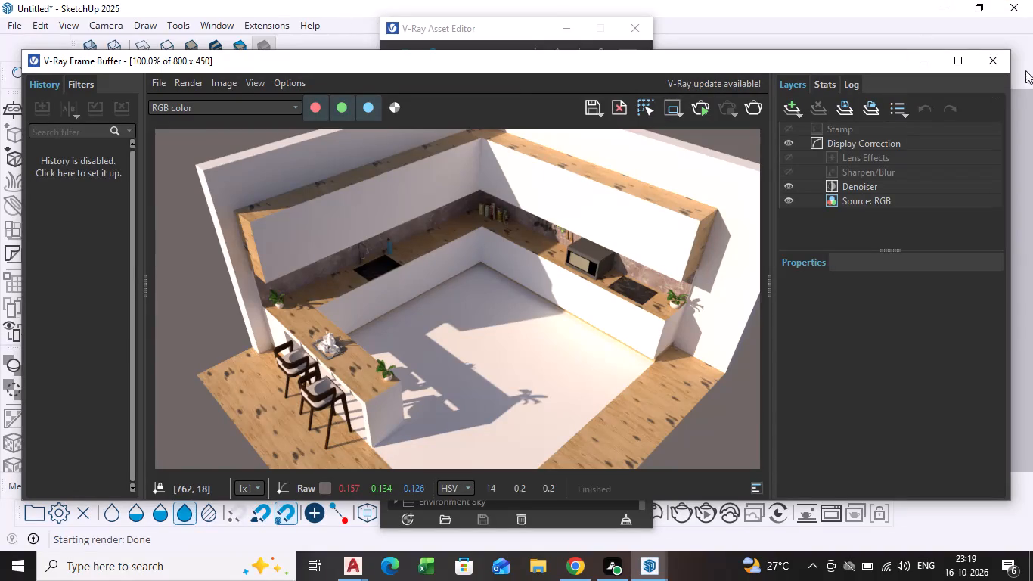
# Close the finished render and the V-Ray Asset Editor to return to the kitchen model.
pyautogui.click(998, 64)
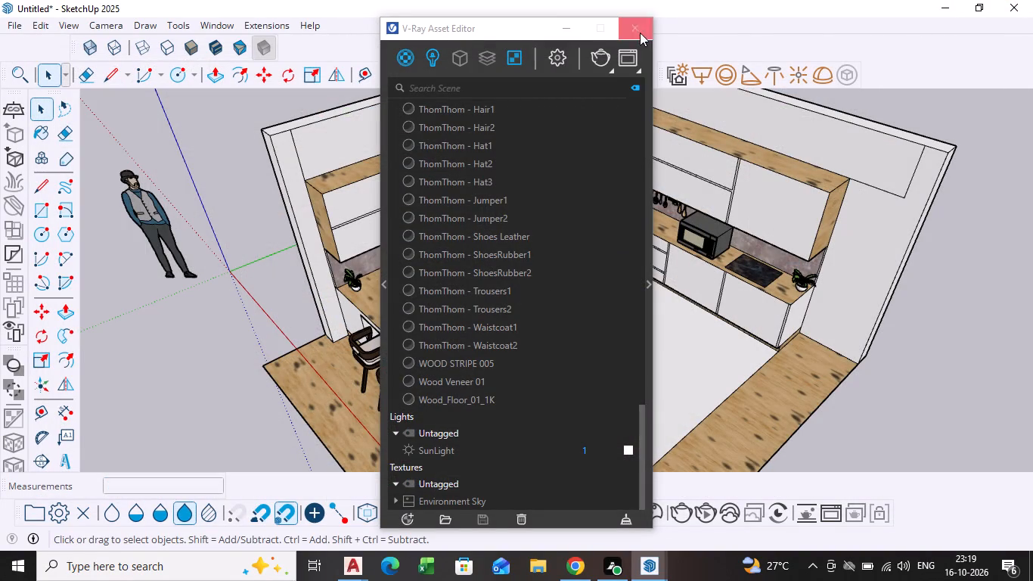
pyautogui.click(639, 31)
# Paint the horizontal groove between the sink-wall upper cabinet doors with the Marble_07_1K stone material.
pyautogui.scroll(3, 365, 241)
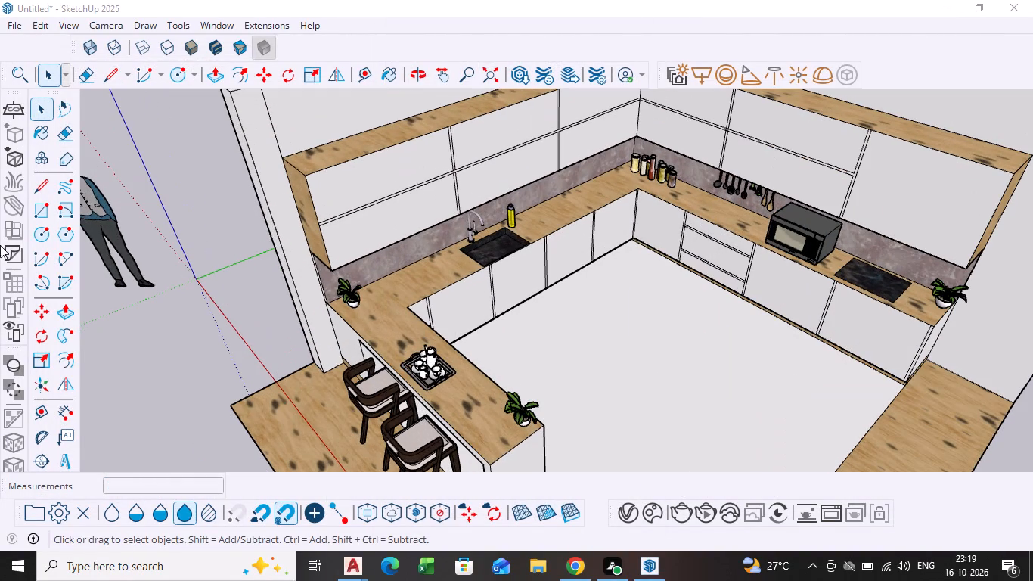
pyautogui.click(41, 138)
pyautogui.scroll(1, 211, 252)
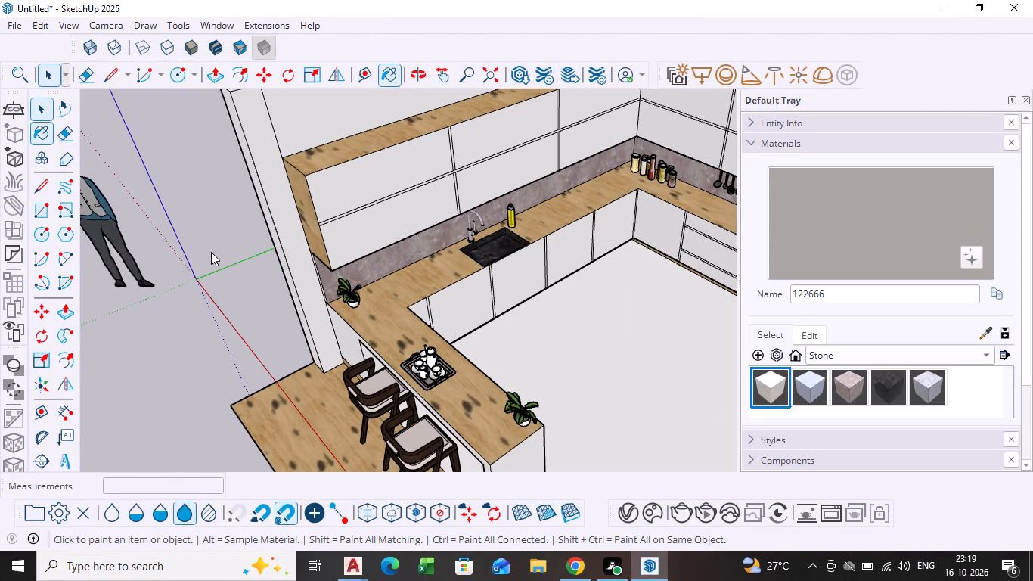
pyautogui.moveTo(890, 382); pyautogui.dragTo(883, 382)
pyautogui.scroll(3, 201, 271)
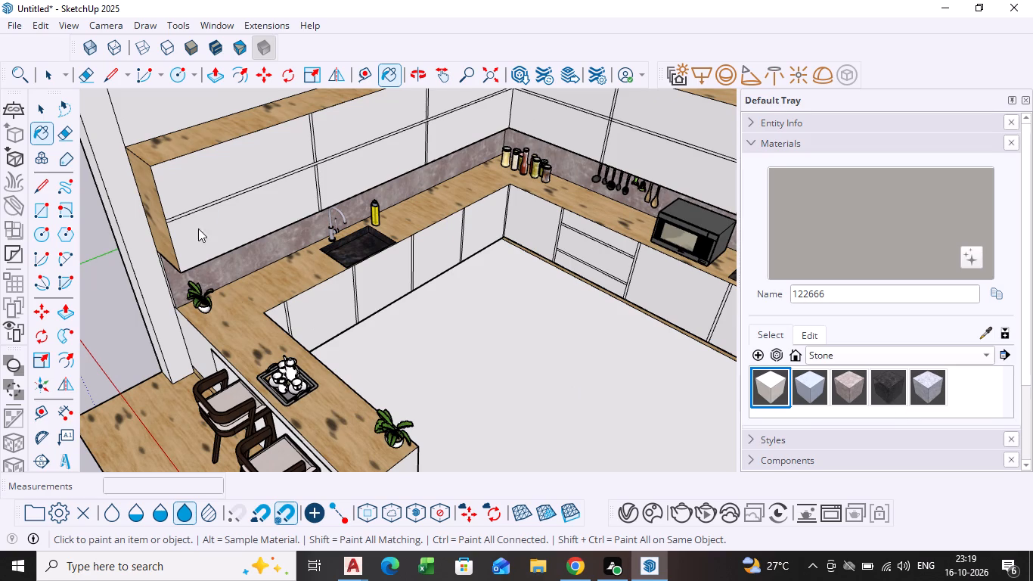
pyautogui.scroll(15, 198, 228)
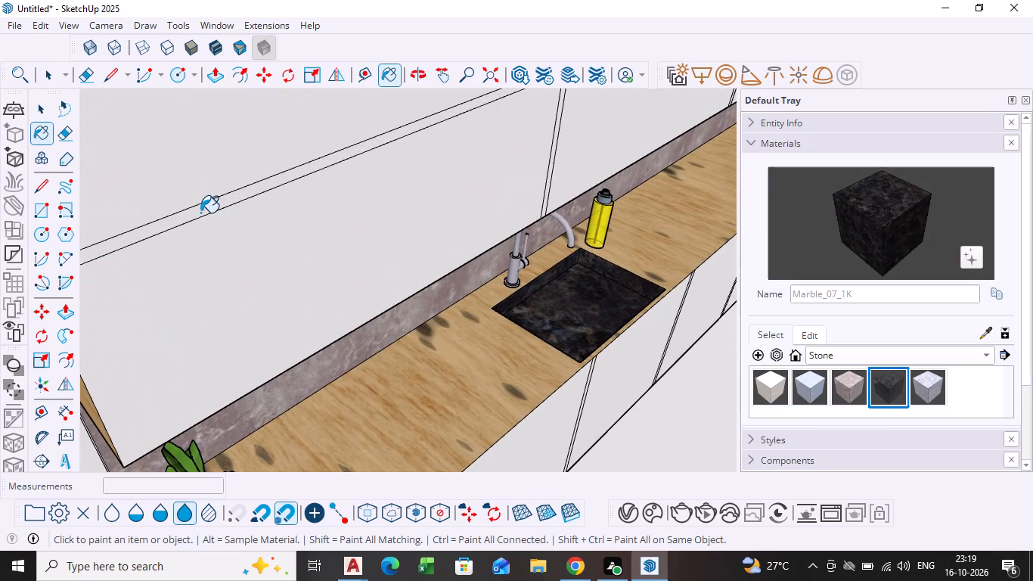
pyautogui.click(200, 212)
# Paint both segments of the vertical groove in the upper cabinets above the sink with Marble_07_1K.
pyautogui.scroll(-9, 247, 231)
pyautogui.scroll(-3, 303, 255)
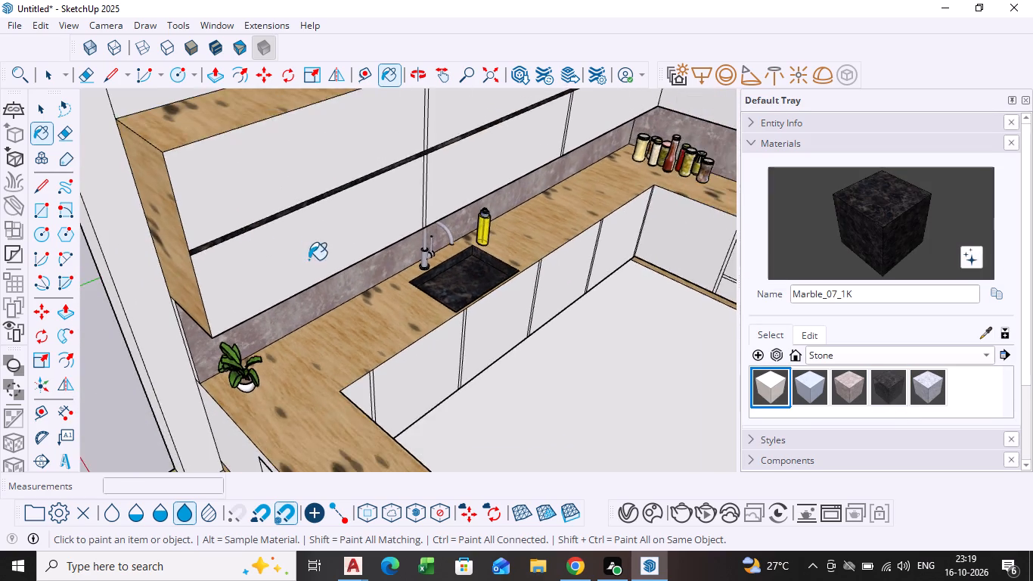
pyautogui.scroll(-1, 309, 259)
pyautogui.keyDown('shift'); pyautogui.moveTo(302, 283); pyautogui.dragTo(247, 393, button='middle'); pyautogui.keyUp('shift')
pyautogui.scroll(8, 332, 257)
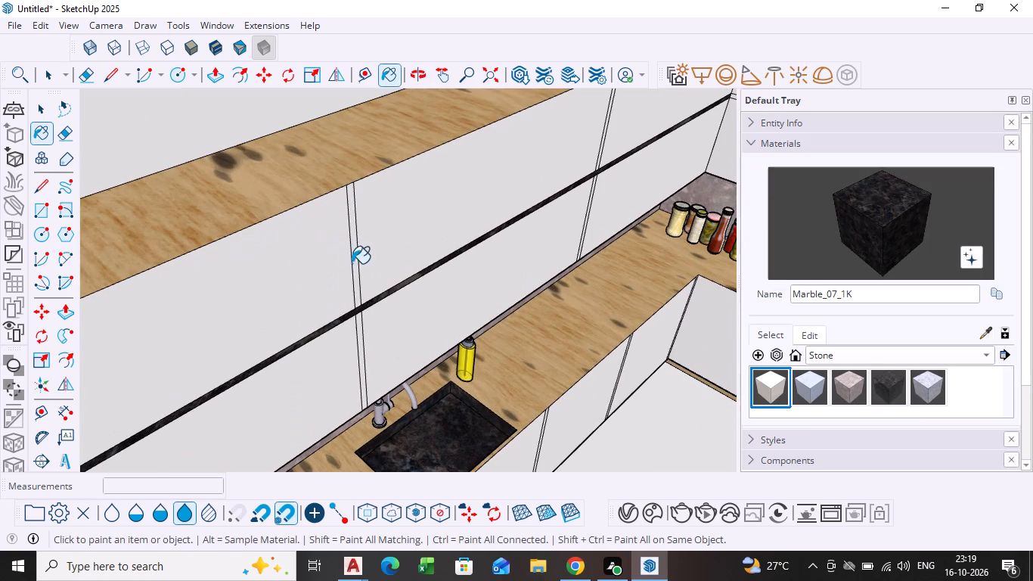
pyautogui.click(356, 267)
pyautogui.click(361, 362)
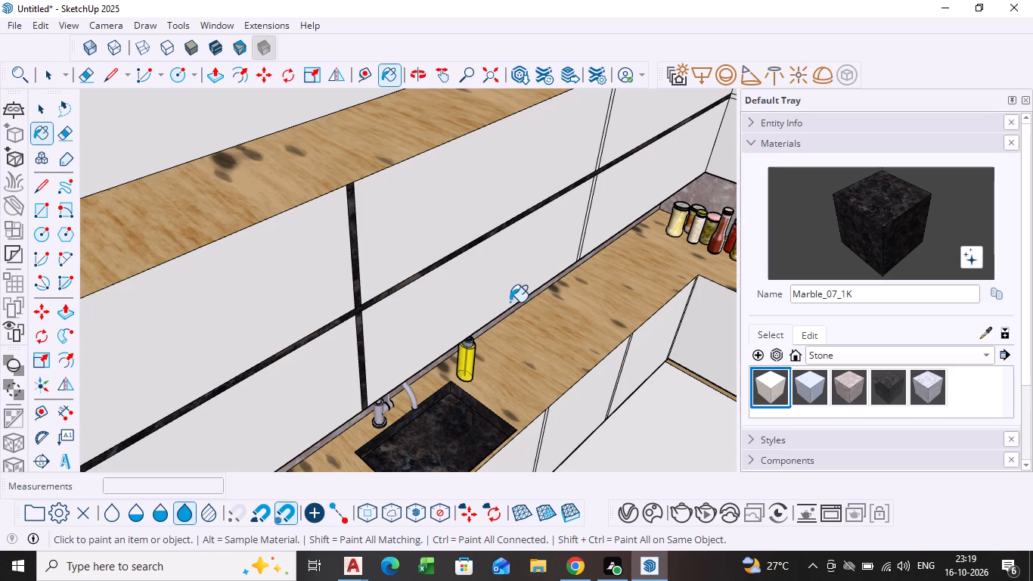
# Paint both segments of the sink-wall upper cabinets' vertical groove nearer the room corner with Marble_07_1K.
pyautogui.scroll(4, 602, 238)
pyautogui.click(577, 229)
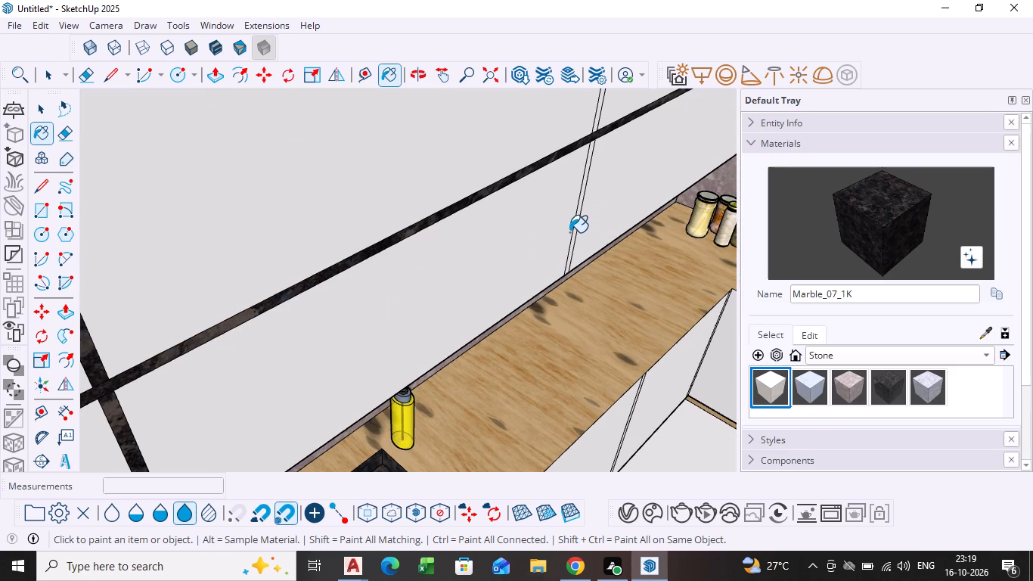
pyautogui.scroll(5, 577, 231)
pyautogui.click(575, 231)
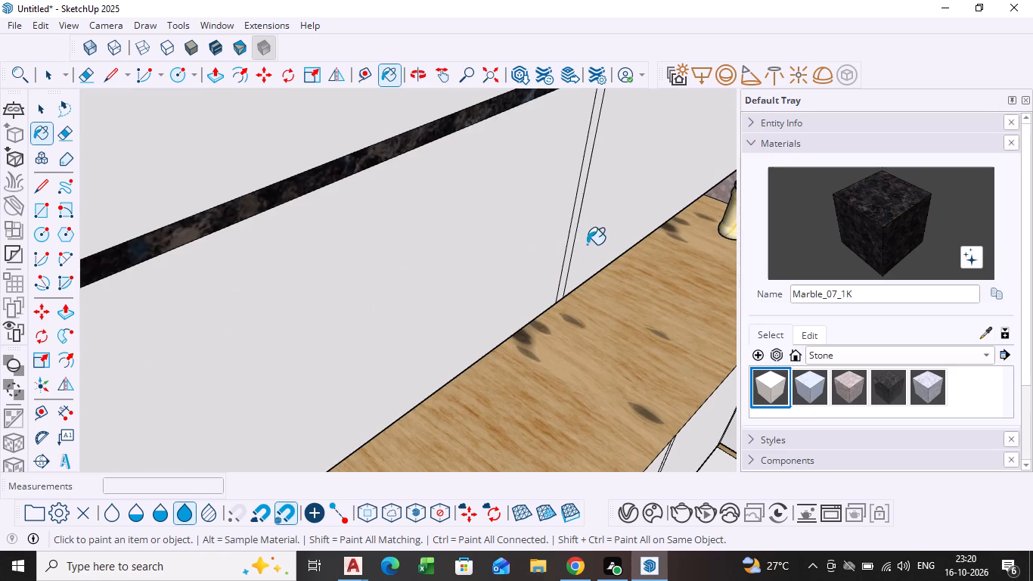
pyautogui.scroll(5, 575, 246)
pyautogui.click(567, 246)
pyautogui.scroll(-13, 566, 250)
pyautogui.keyDown('shift'); pyautogui.moveTo(510, 281); pyautogui.dragTo(452, 402, button='middle'); pyautogui.keyUp('shift')
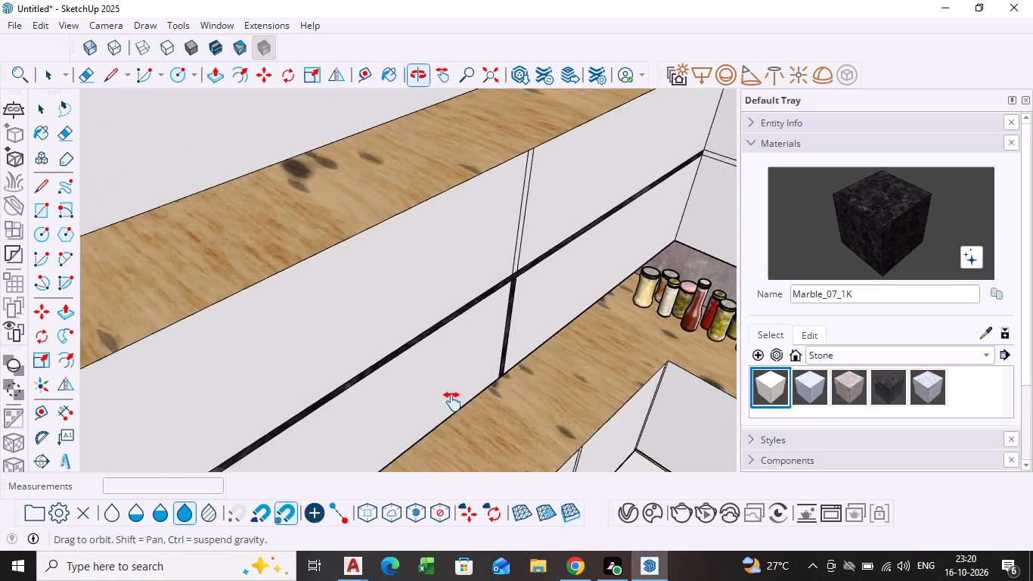
pyautogui.keyDown('shift'); pyautogui.moveTo(452, 402); pyautogui.dragTo(438, 398, button='middle'); pyautogui.keyUp('shift')
pyautogui.scroll(4, 497, 281)
pyautogui.click(471, 267)
pyautogui.scroll(6, 476, 267)
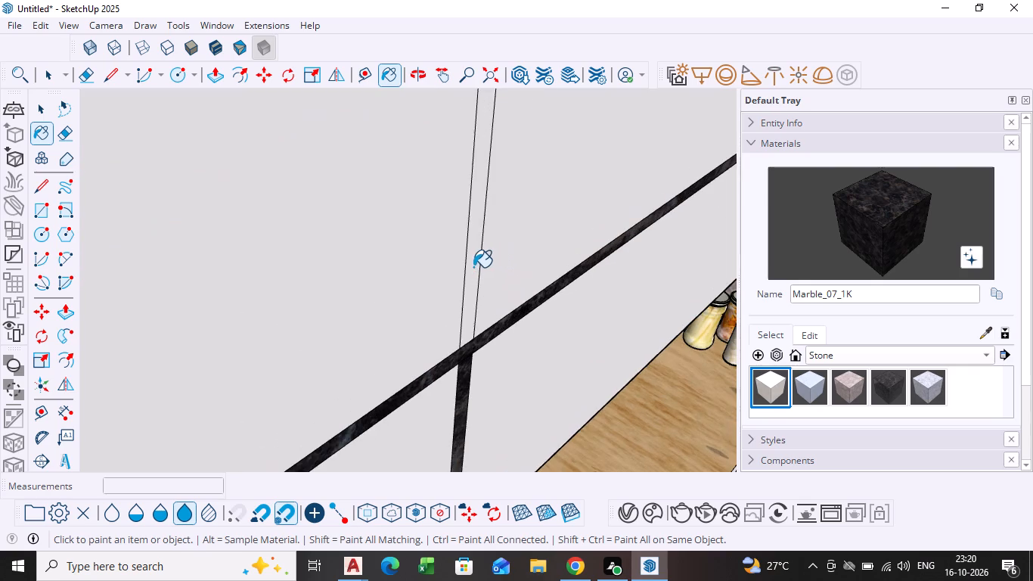
pyautogui.click(473, 266)
# Paint the horizontal groove segment beside the corner on the microwave-wall upper cabinets with Marble_07_1K.
pyautogui.scroll(-15, 492, 271)
pyautogui.keyDown('shift'); pyautogui.moveTo(563, 298); pyautogui.dragTo(320, 291, button='middle'); pyautogui.keyUp('shift')
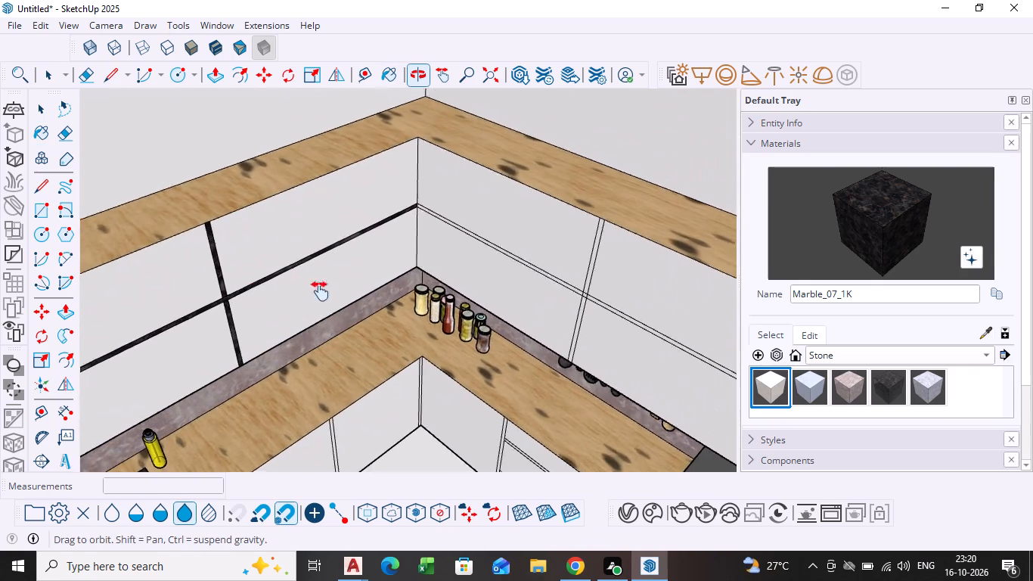
pyautogui.keyDown('shift'); pyautogui.moveTo(320, 291); pyautogui.dragTo(322, 290, button='middle'); pyautogui.keyUp('shift')
pyautogui.scroll(9, 490, 269)
pyautogui.click(514, 237)
pyautogui.scroll(2, 516, 242)
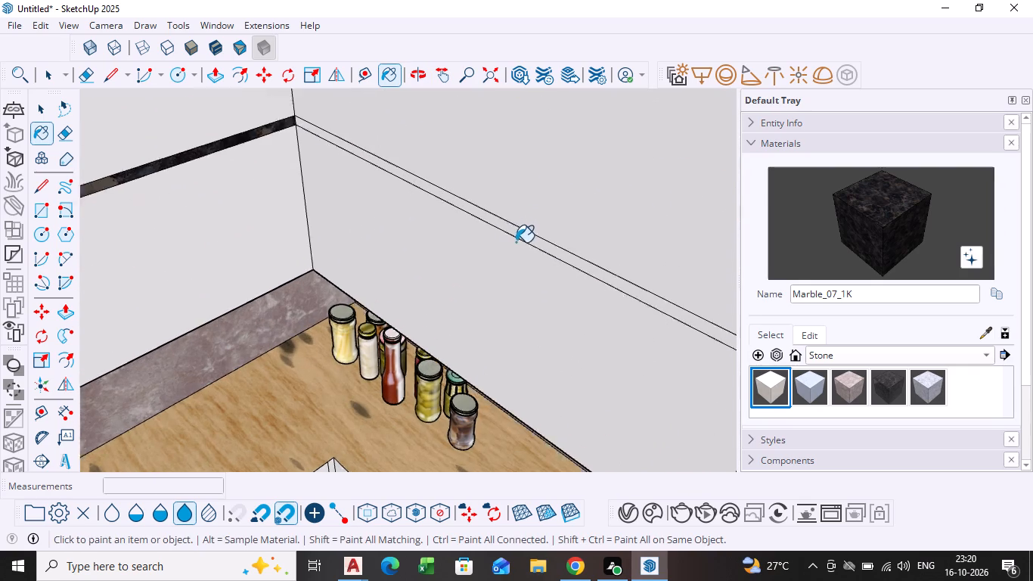
pyautogui.scroll(4, 516, 242)
pyautogui.click(520, 234)
# Paint the rest of the microwave-wall upper cabinets' horizontal groove and the vertical groove crossing it with Marble_07_1K.
pyautogui.scroll(-14, 507, 250)
pyautogui.keyDown('shift'); pyautogui.moveTo(507, 330); pyautogui.dragTo(318, 229, button='middle'); pyautogui.keyUp('shift')
pyautogui.scroll(13, 362, 233)
pyautogui.click(414, 222)
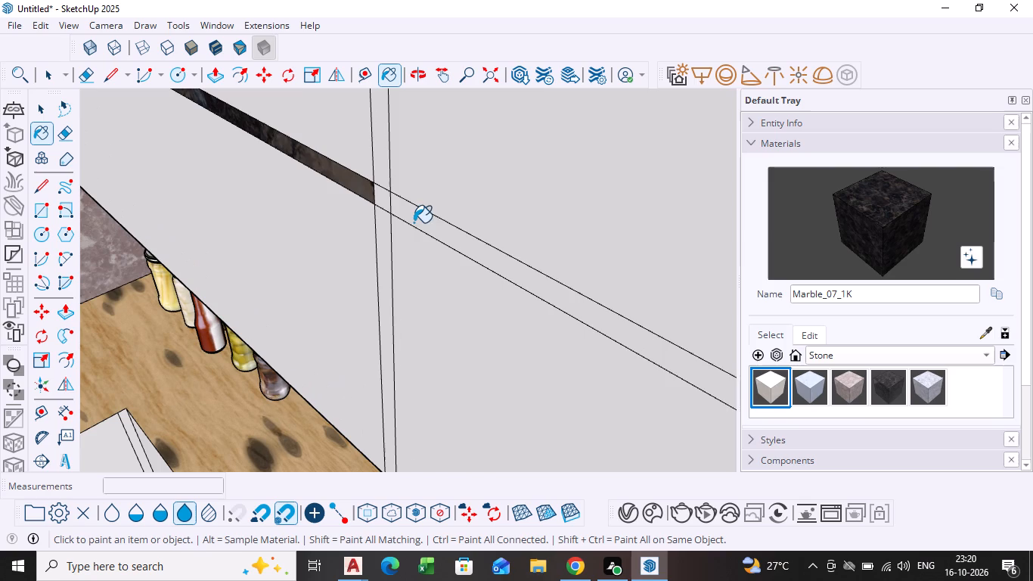
pyautogui.click(383, 208)
pyautogui.click(383, 178)
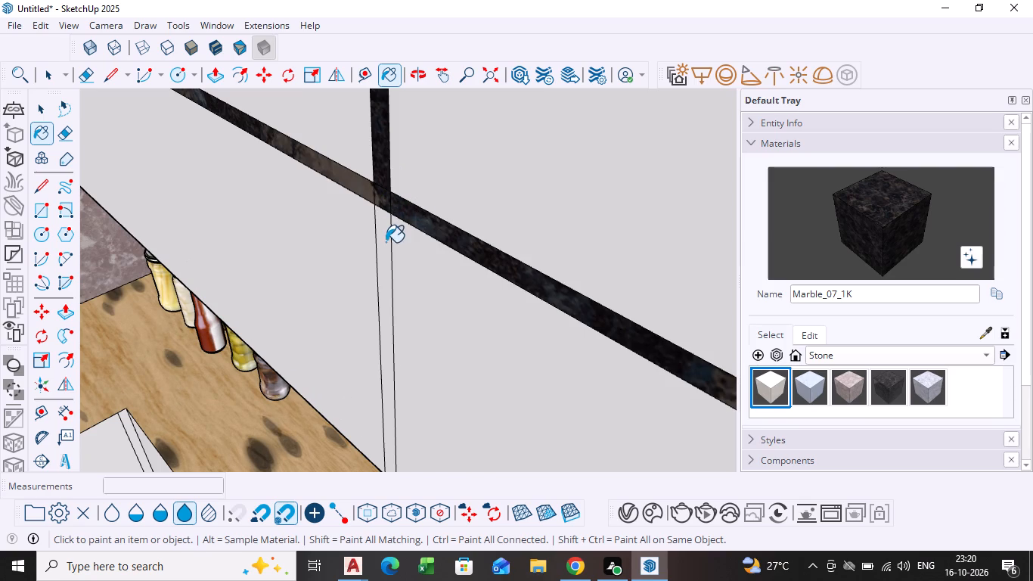
pyautogui.click(386, 242)
# Paint the three vertical base-cabinet grooves nearest the peninsula on the sink run with Marble_07_1K.
pyautogui.scroll(-20, 382, 253)
pyautogui.scroll(-3, 336, 325)
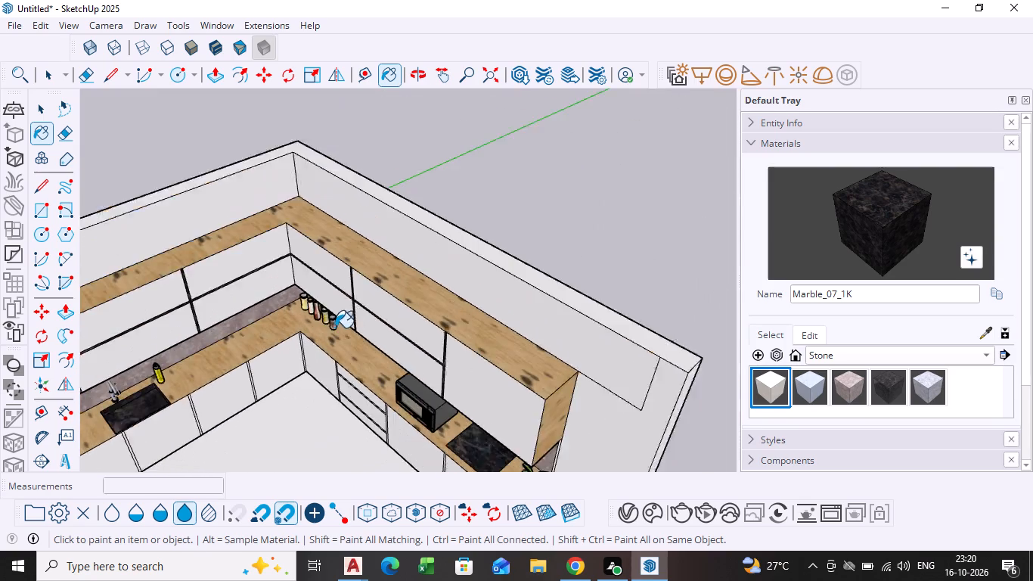
pyautogui.scroll(-6, 335, 328)
pyautogui.keyDown('shift'); pyautogui.moveTo(308, 334); pyautogui.dragTo(433, 207, button='middle'); pyautogui.keyUp('shift')
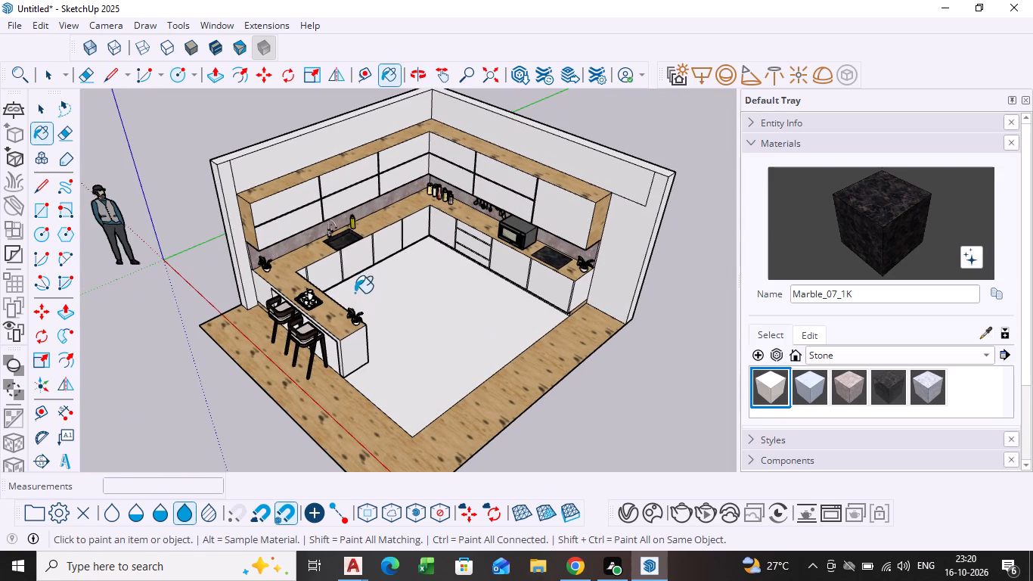
pyautogui.moveTo(341, 313); pyautogui.dragTo(304, 281, button='middle')
pyautogui.scroll(20, 304, 281)
pyautogui.scroll(2, 304, 281)
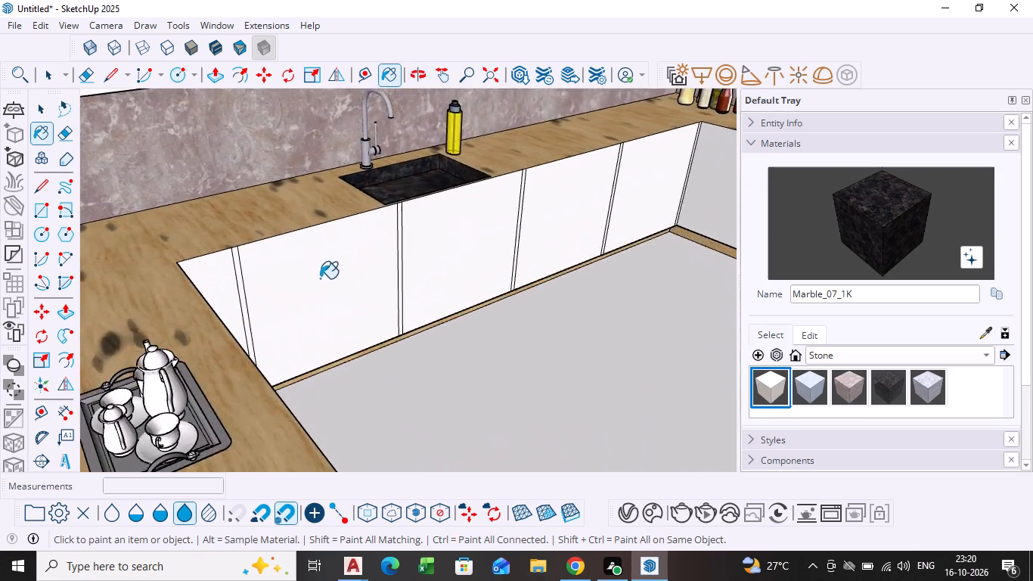
pyautogui.scroll(4, 320, 278)
pyautogui.click(234, 299)
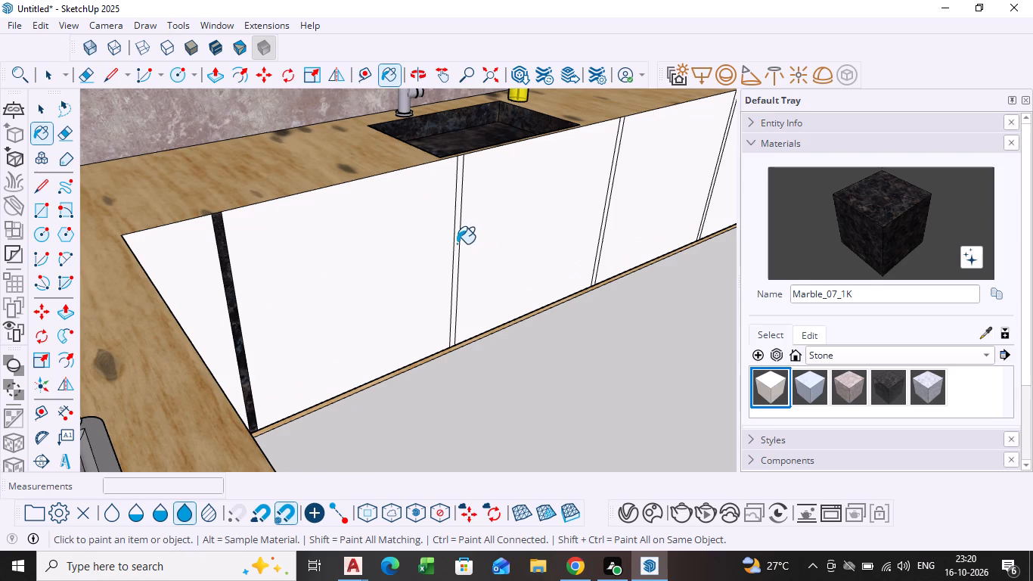
pyautogui.click(457, 244)
pyautogui.click(605, 216)
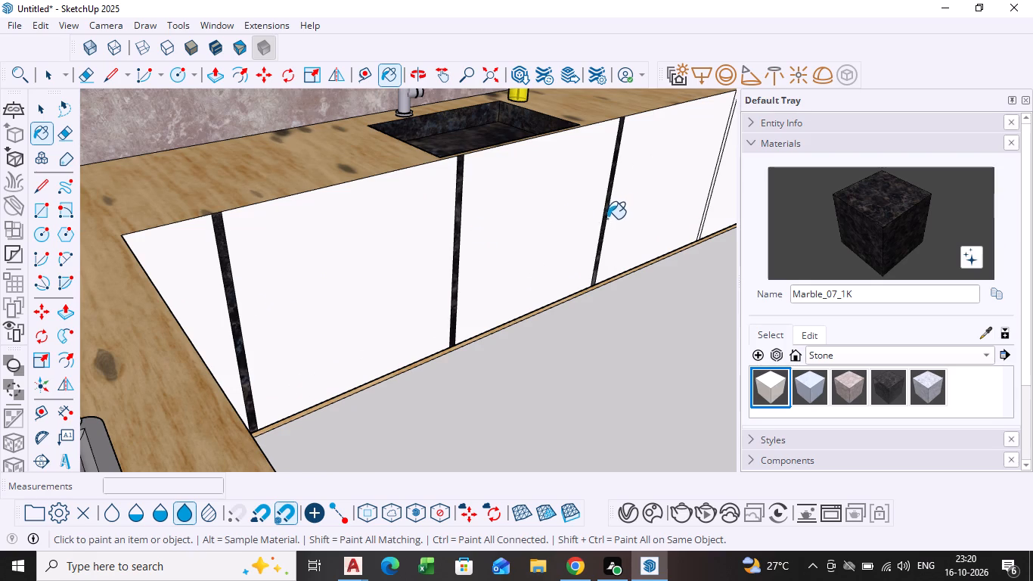
# Paint the sink run's last vertical door groove and the strip at the inner base-cabinet corner with Marble_07_1K.
pyautogui.scroll(-4, 594, 227)
pyautogui.keyDown('shift'); pyautogui.moveTo(572, 239); pyautogui.dragTo(291, 297, button='middle'); pyautogui.keyUp('shift')
pyautogui.scroll(7, 419, 269)
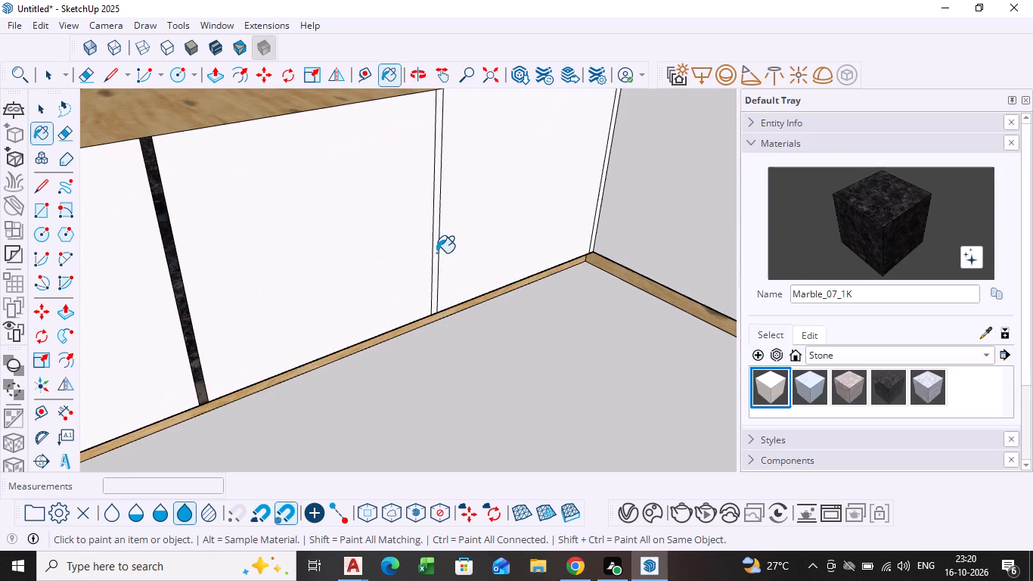
pyautogui.click(436, 253)
pyautogui.scroll(4, 604, 213)
pyautogui.click(595, 220)
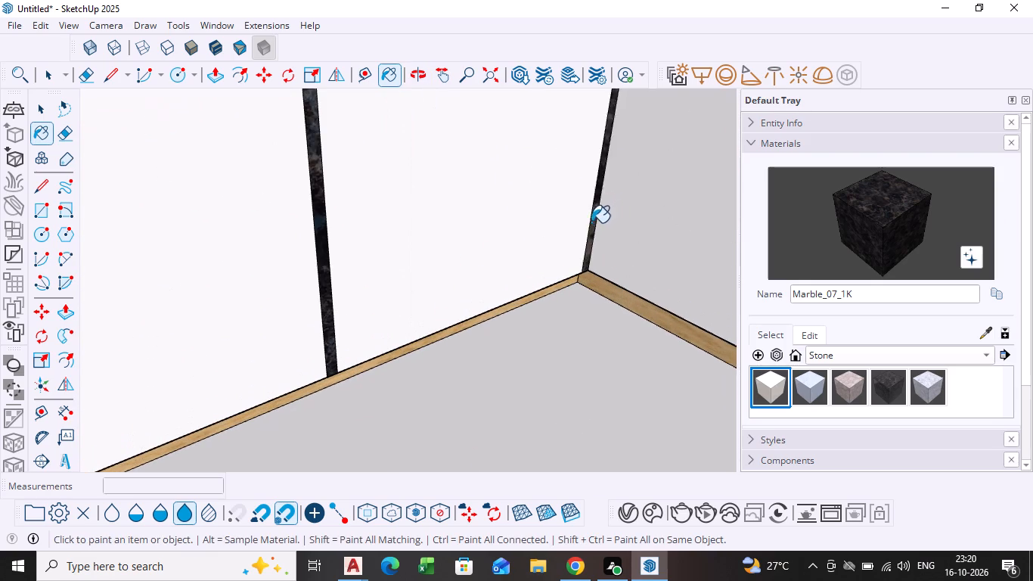
# Paint the horizontal grooves between the drawers and the vertical grooves on both sides of the drawer stack with Marble_07_1K.
pyautogui.scroll(-15, 578, 236)
pyautogui.keyDown('shift'); pyautogui.moveTo(585, 297); pyautogui.dragTo(342, 243, button='middle'); pyautogui.keyUp('shift')
pyautogui.scroll(3, 484, 292)
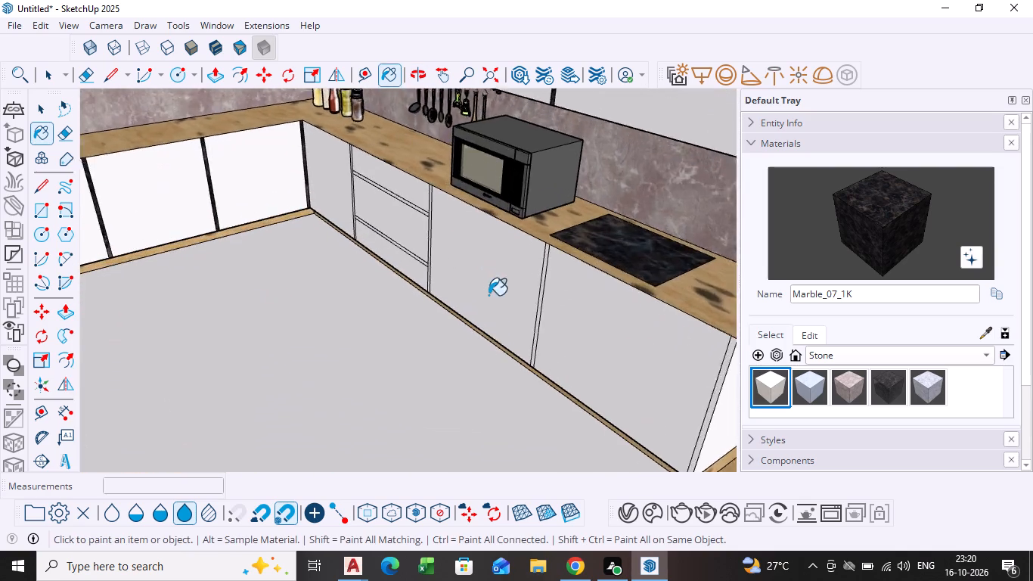
pyautogui.scroll(5, 489, 295)
pyautogui.click(463, 236)
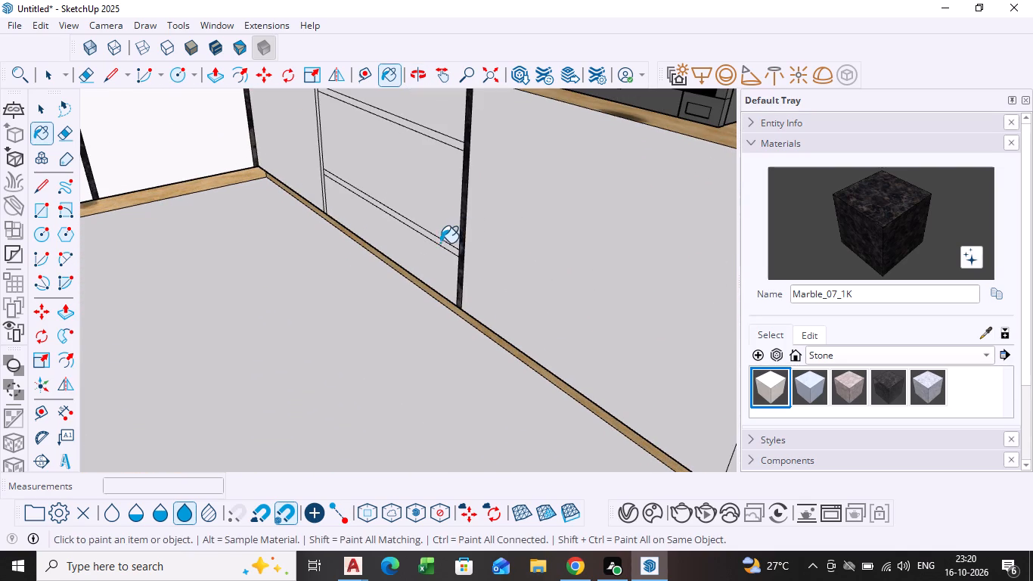
pyautogui.click(439, 247)
pyautogui.scroll(4, 460, 147)
pyautogui.click(458, 145)
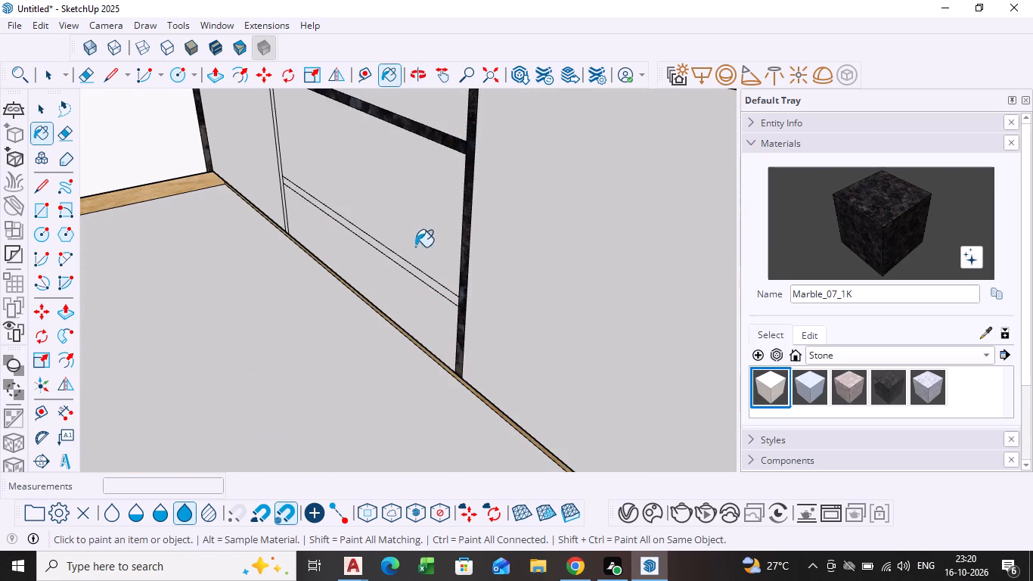
pyautogui.scroll(4, 411, 273)
pyautogui.click(412, 275)
pyautogui.click(398, 259)
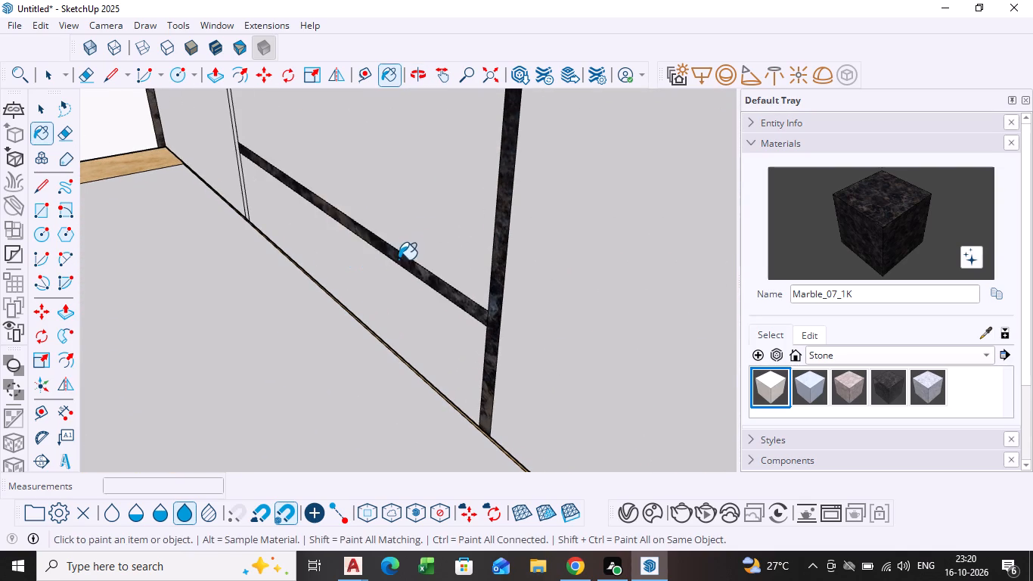
pyautogui.scroll(4, 167, 225)
pyautogui.click(278, 166)
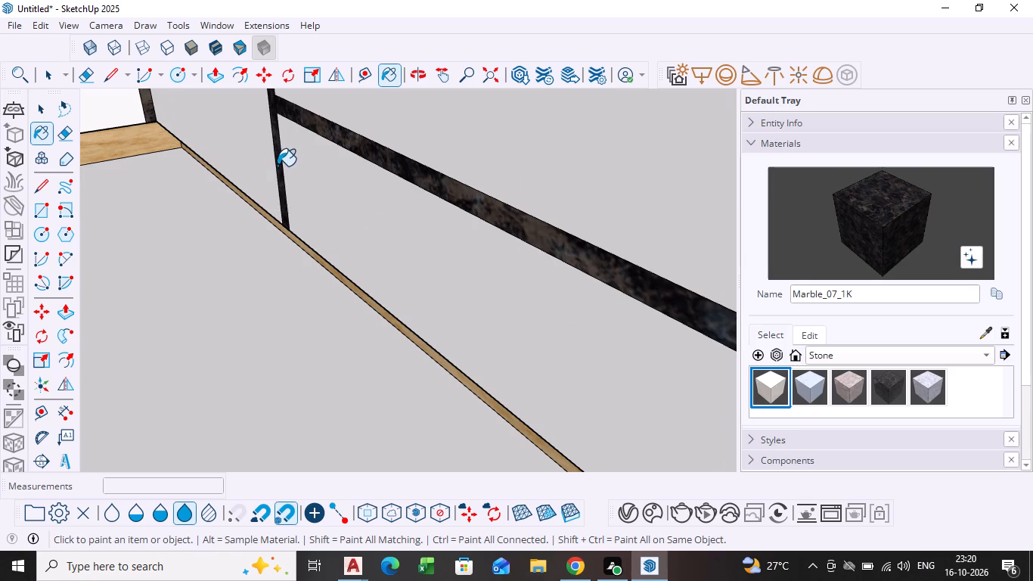
# Paint the vertical groove below the cooktop and the strip at the microwave run's outer end with Marble_07_1K.
pyautogui.scroll(-15, 278, 169)
pyautogui.scroll(3, 619, 359)
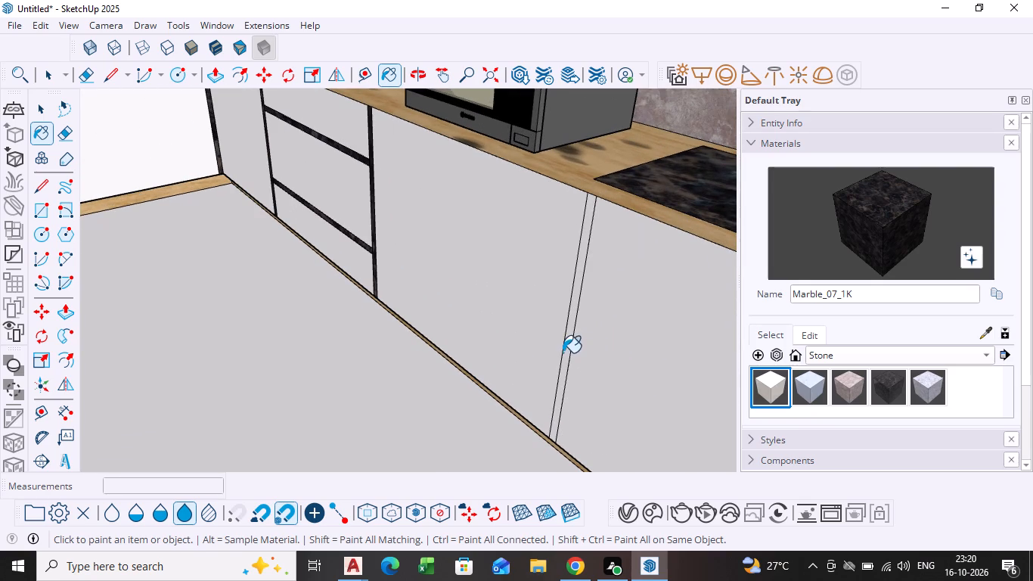
pyautogui.click(563, 353)
pyautogui.scroll(-14, 535, 356)
pyautogui.moveTo(551, 374); pyautogui.dragTo(541, 291, button='middle')
pyautogui.scroll(5, 603, 315)
pyautogui.click(641, 346)
# Examine the kitchen from several angles, checking the dark grooves on the upper cabinets, base cabinets and drawers.
pyautogui.scroll(-6, 483, 334)
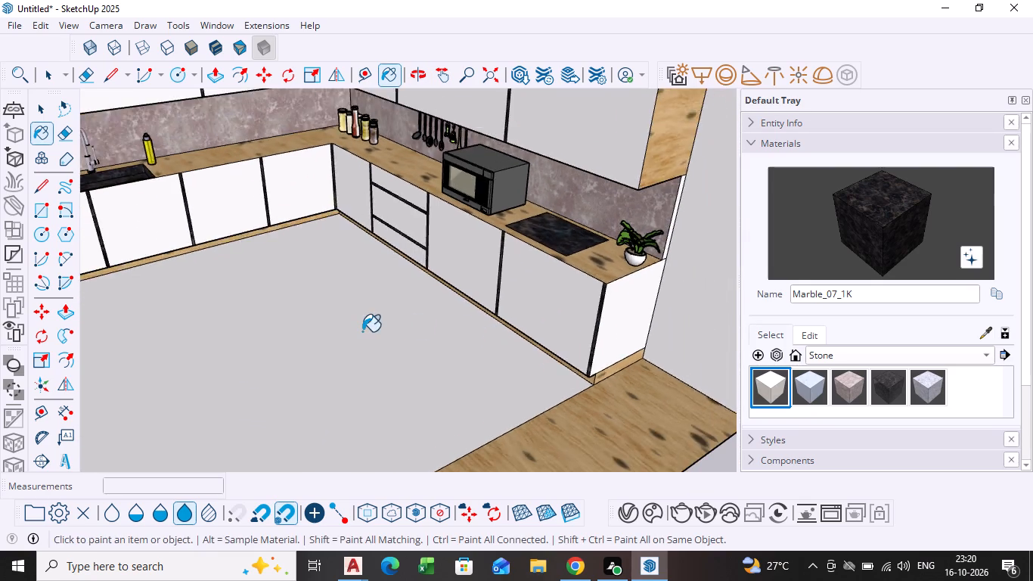
pyautogui.scroll(-4, 362, 331)
pyautogui.moveTo(273, 326); pyautogui.dragTo(469, 331, button='middle')
pyautogui.scroll(-1, 273, 326)
pyautogui.scroll(3, 451, 361)
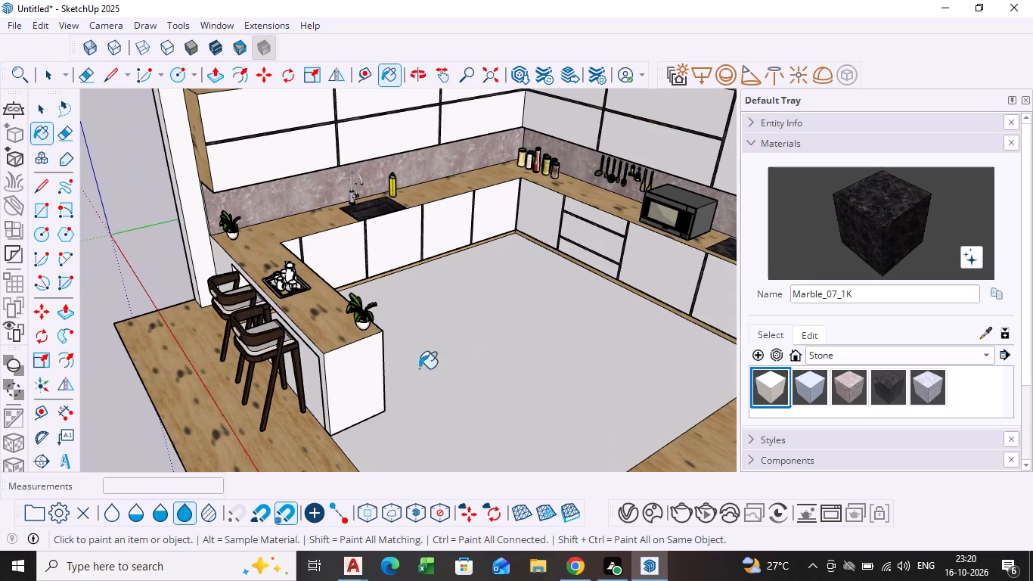
pyautogui.moveTo(433, 379); pyautogui.dragTo(378, 367, button='middle')
pyautogui.scroll(1, 393, 360)
pyautogui.scroll(-3, 446, 336)
pyautogui.keyDown('shift'); pyautogui.moveTo(447, 331); pyautogui.dragTo(372, 360, button='middle'); pyautogui.keyUp('shift')
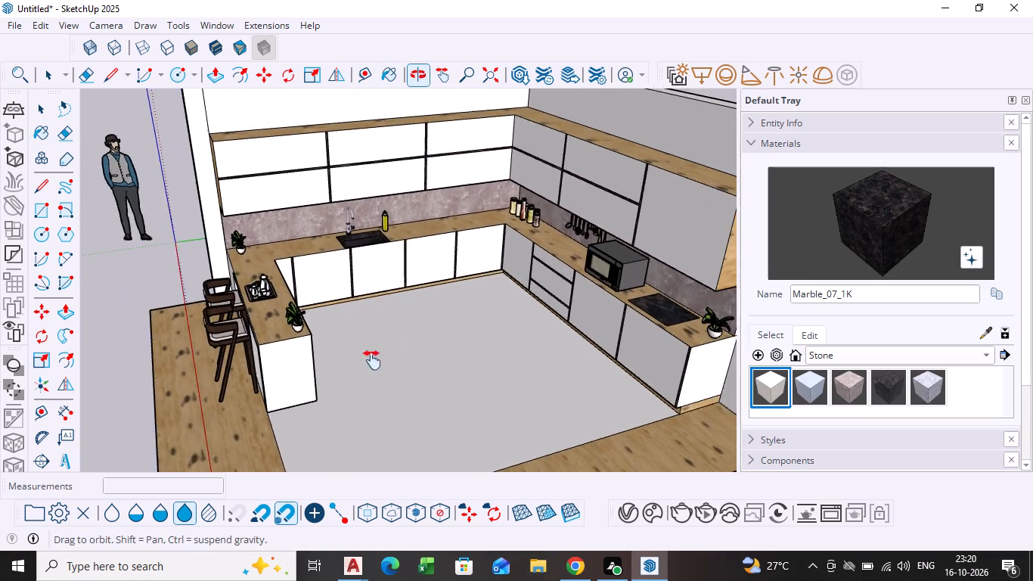
pyautogui.keyDown('shift'); pyautogui.moveTo(372, 360); pyautogui.dragTo(355, 384, button='middle'); pyautogui.keyUp('shift')
pyautogui.moveTo(484, 421); pyautogui.dragTo(558, 389, button='middle')
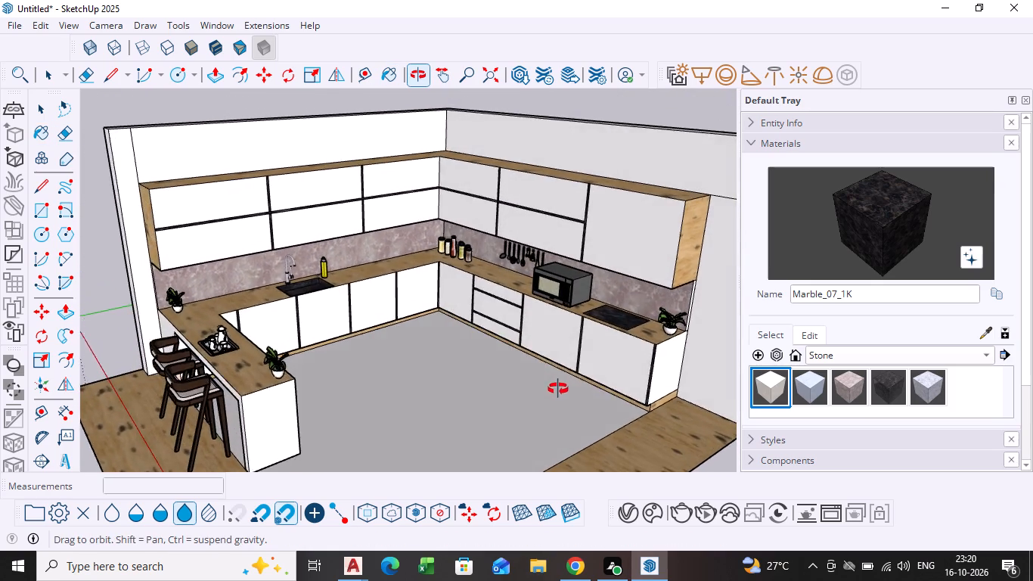
pyautogui.moveTo(558, 389); pyautogui.dragTo(565, 387, button='middle')
pyautogui.scroll(-3, 473, 356)
pyautogui.moveTo(471, 356); pyautogui.dragTo(397, 321, button='middle')
pyautogui.moveTo(383, 362); pyautogui.dragTo(390, 368, button='middle')
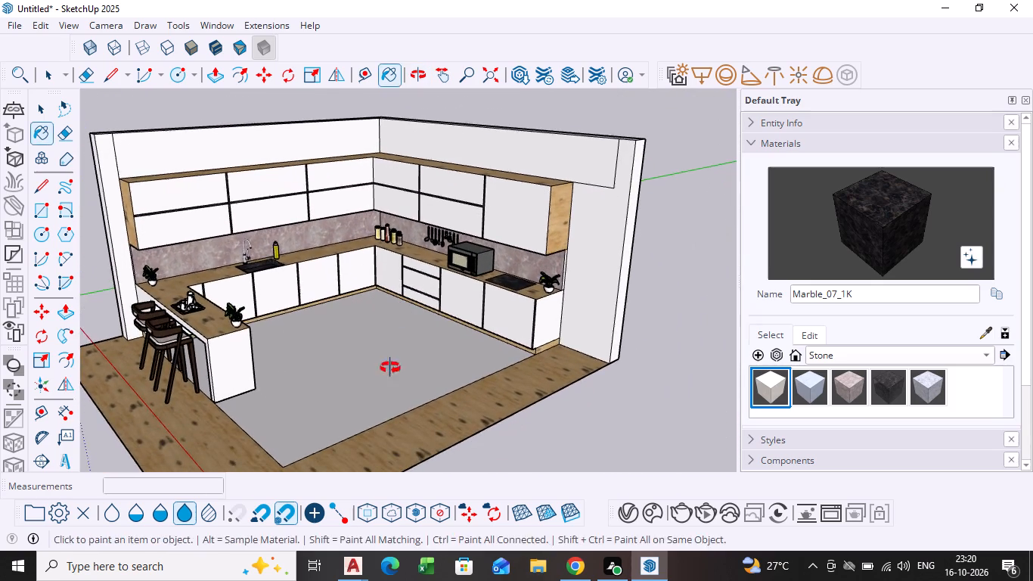
pyautogui.moveTo(390, 368); pyautogui.dragTo(440, 386, button='middle')
pyautogui.scroll(1, 367, 340)
pyautogui.moveTo(350, 342); pyautogui.dragTo(448, 356, button='middle')
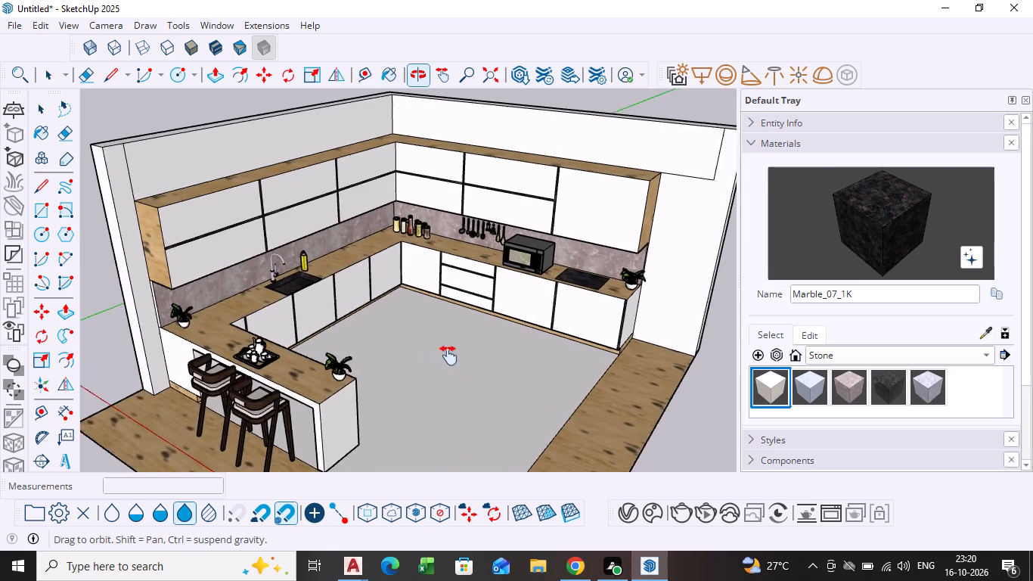
pyautogui.moveTo(448, 356); pyautogui.dragTo(451, 356, button='middle')
# Start a non-interactive V-Ray render of the kitchen from a raised corner view showing the peninsula and both counter runs.
pyautogui.scroll(-1, 441, 397)
pyautogui.moveTo(441, 397); pyautogui.dragTo(430, 371, button='middle')
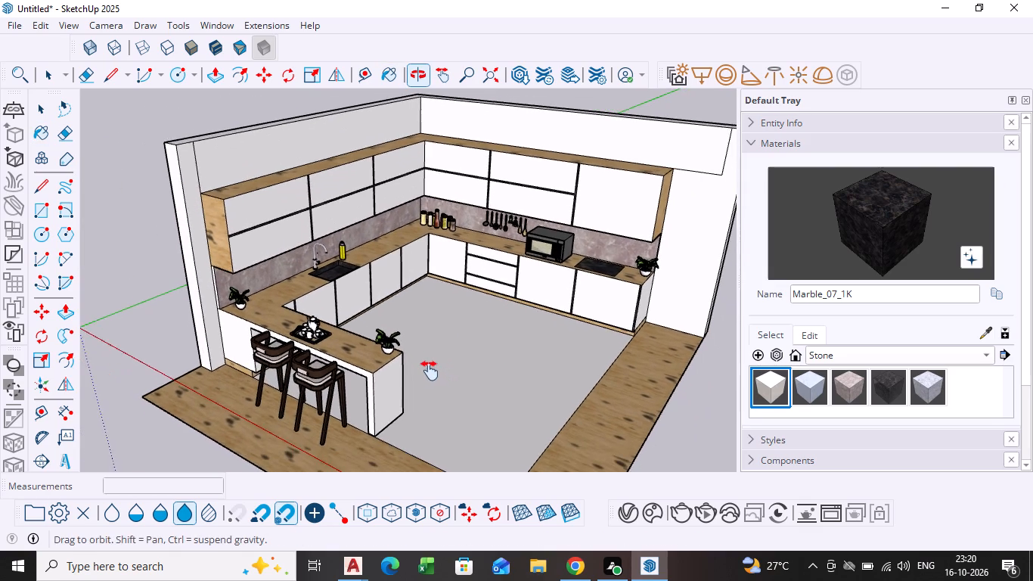
pyautogui.moveTo(430, 371); pyautogui.dragTo(417, 371, button='middle')
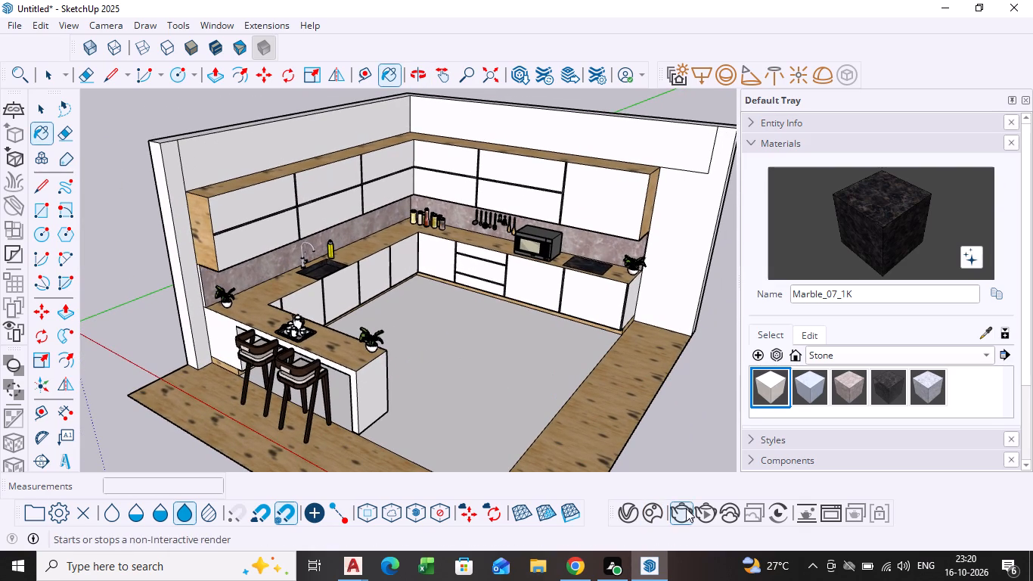
pyautogui.click(687, 508)
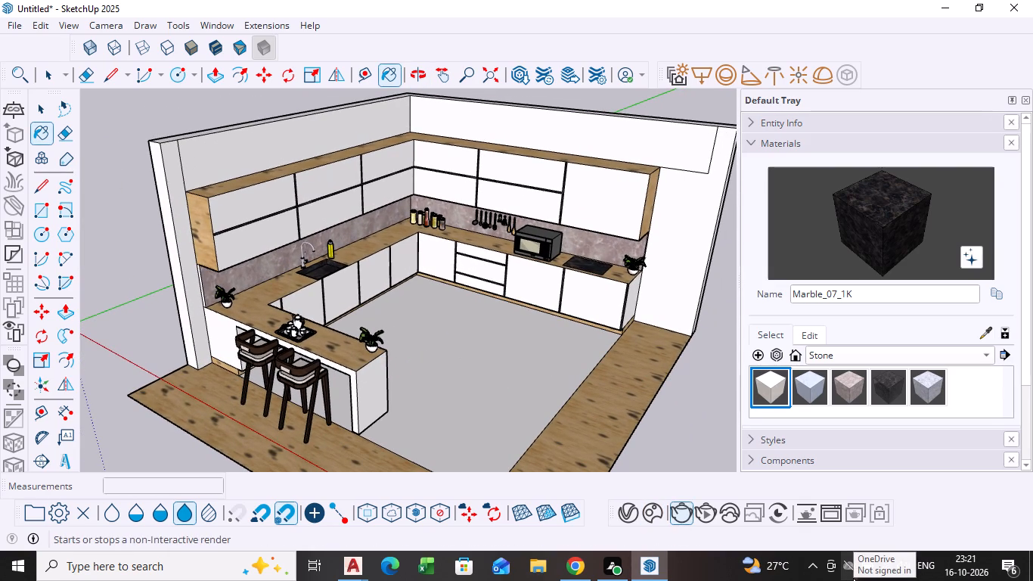
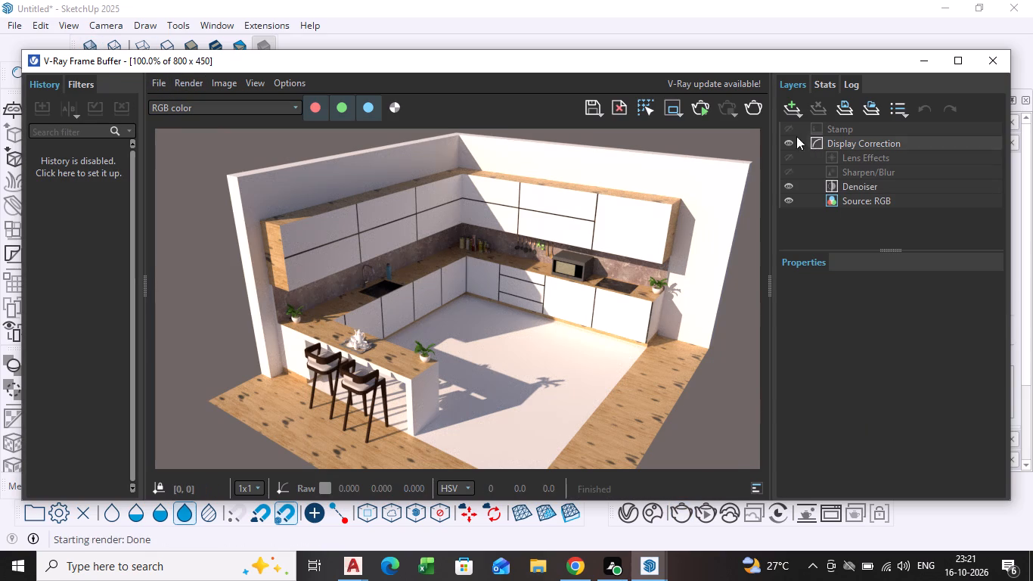
# Save the finished render to the Desktop as a PNG image named KITCHEN RENDER and close the frame buffer.
pyautogui.click(586, 107)
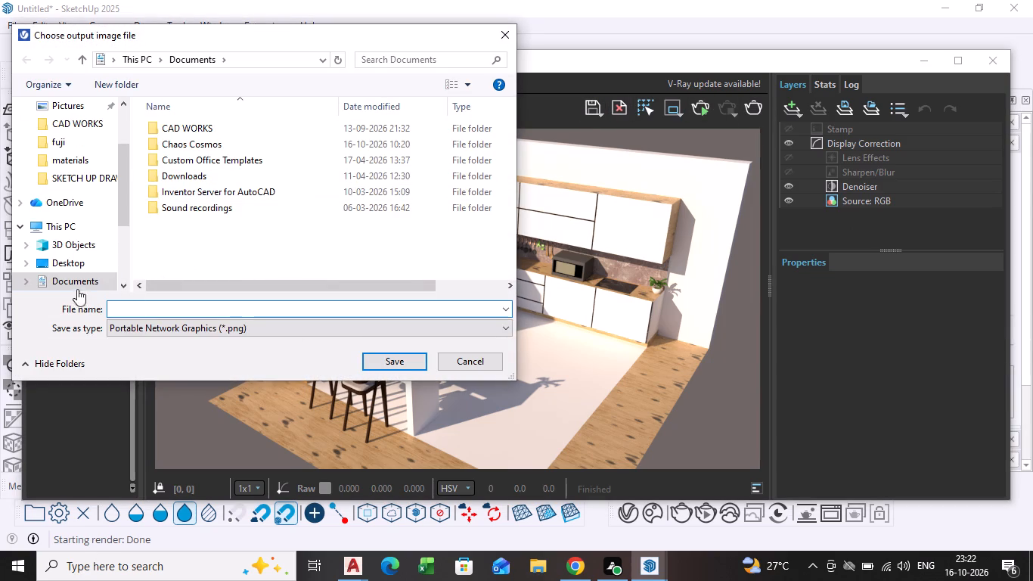
pyautogui.click(68, 263)
pyautogui.click(132, 315)
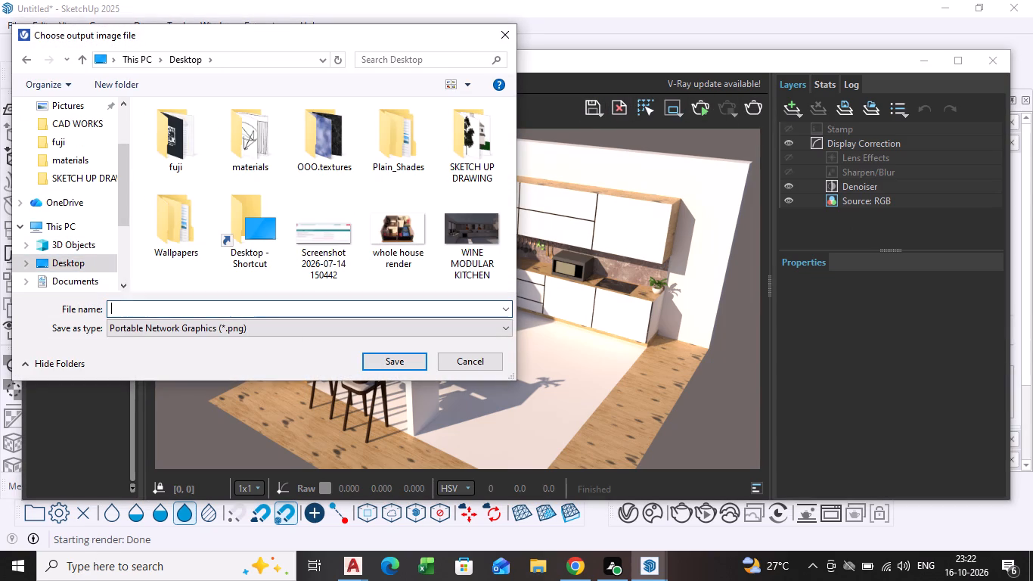
pyautogui.press('k')
pyautogui.press('i')
pyautogui.press('t')
pyautogui.write('CHE')
pyautogui.press('n')
pyautogui.press('space')
pyautogui.write('REND')
pyautogui.press('e')
pyautogui.press('r')
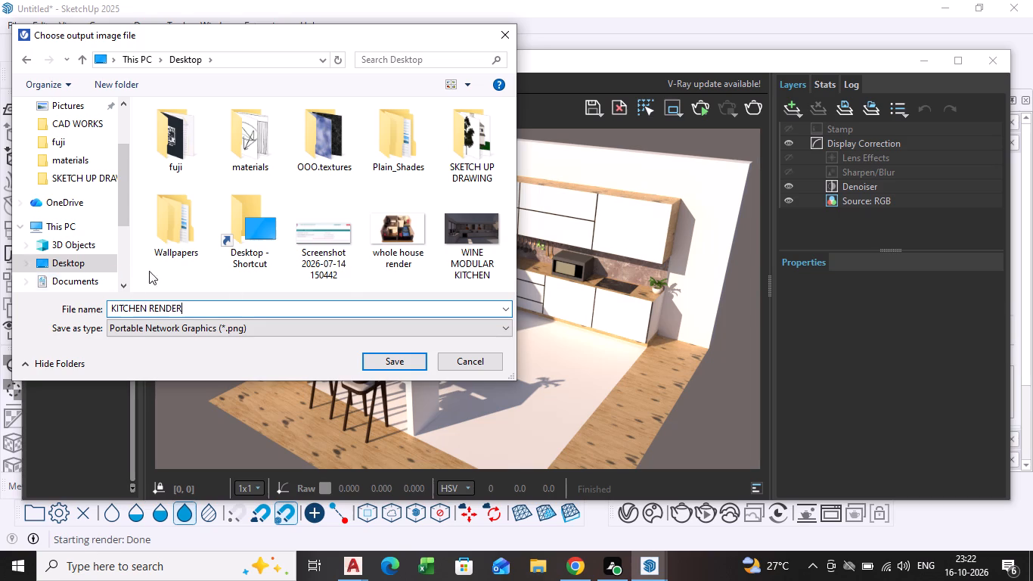
pyautogui.click(411, 361)
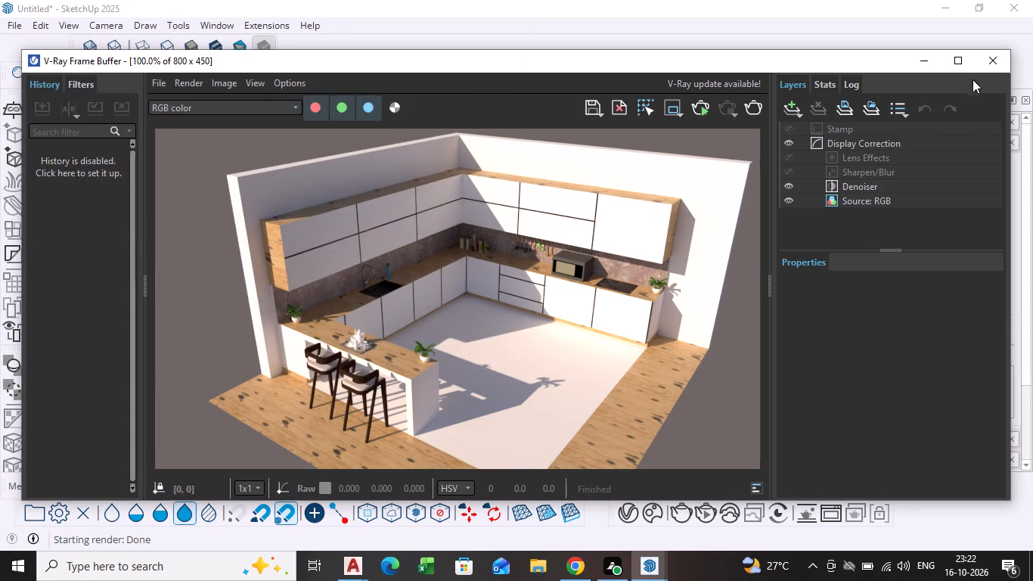
pyautogui.click(991, 65)
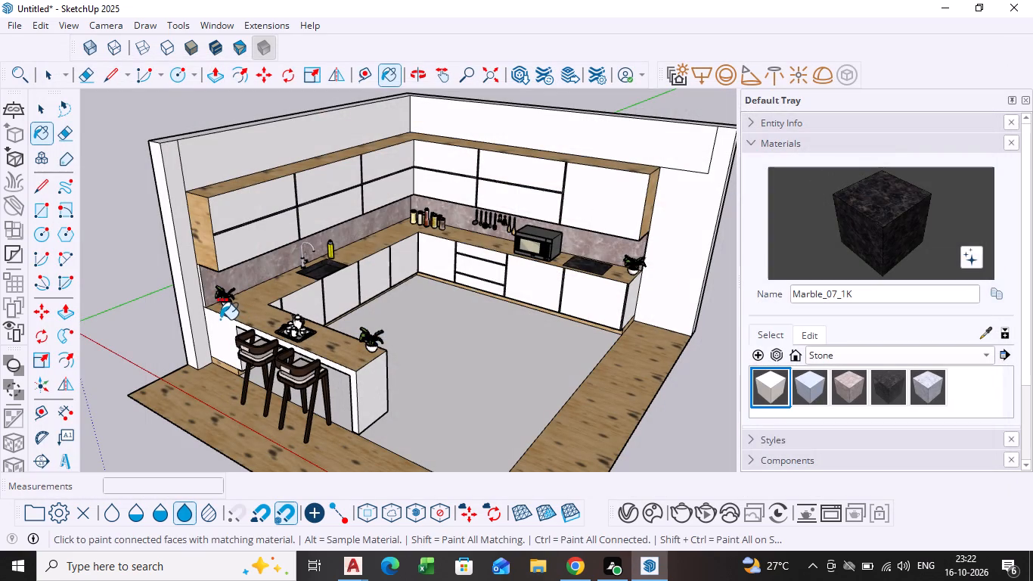
# Save the kitchen model to the Desktop as a SketchUp file named SMALL KITCHENN.
pyautogui.hotkey('ctrl', 's')
pyautogui.click(458, 387)
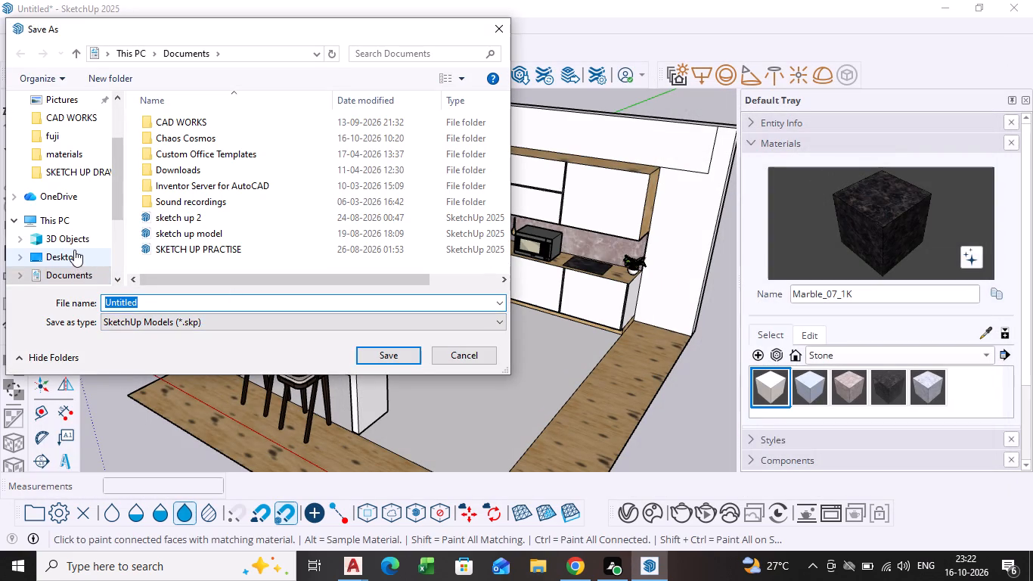
pyautogui.click(74, 250)
pyautogui.click(153, 298)
pyautogui.press('BackSpace')
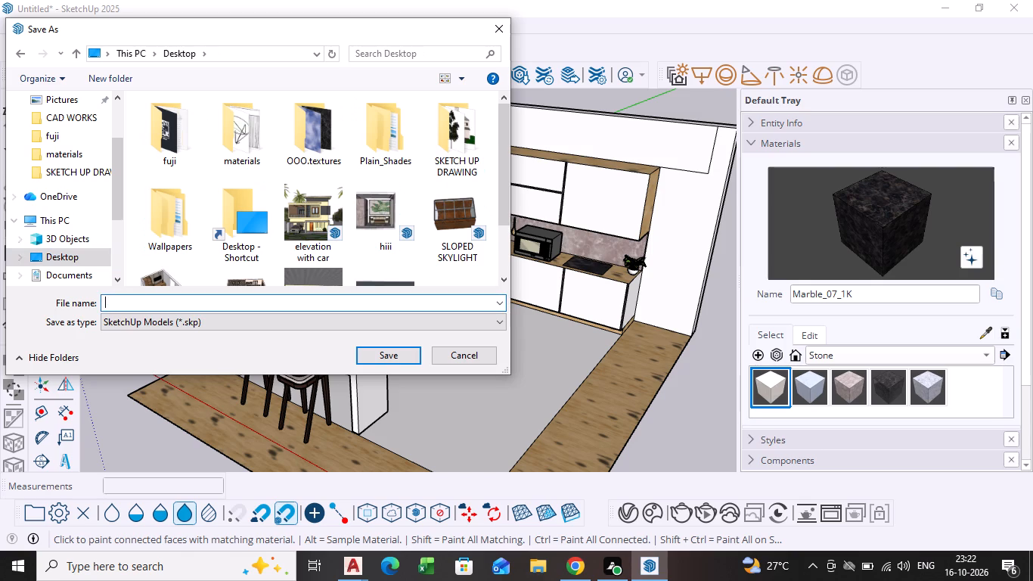
pyautogui.write('SMA')
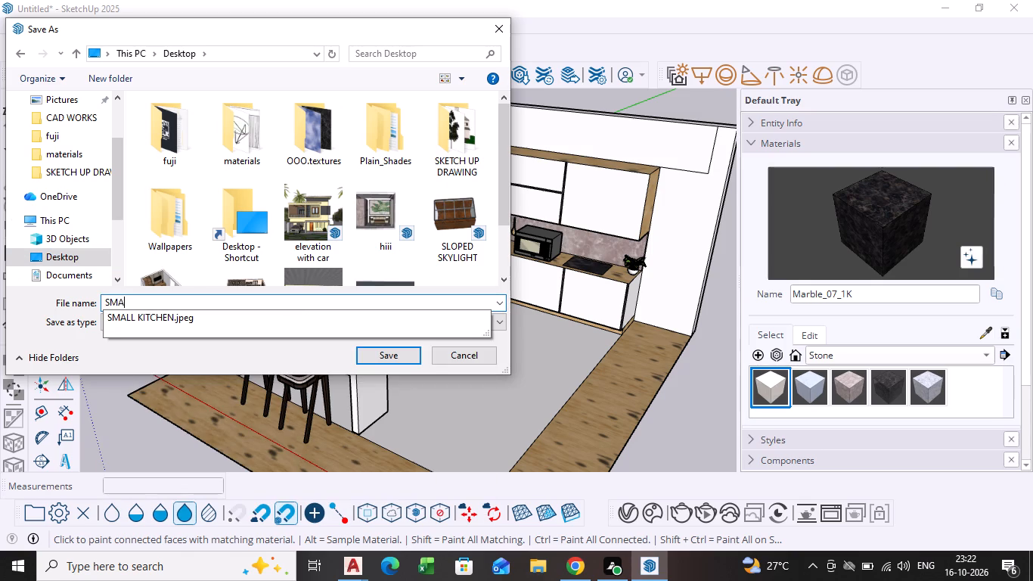
pyautogui.write('LL')
pyautogui.press('space')
pyautogui.press('j')
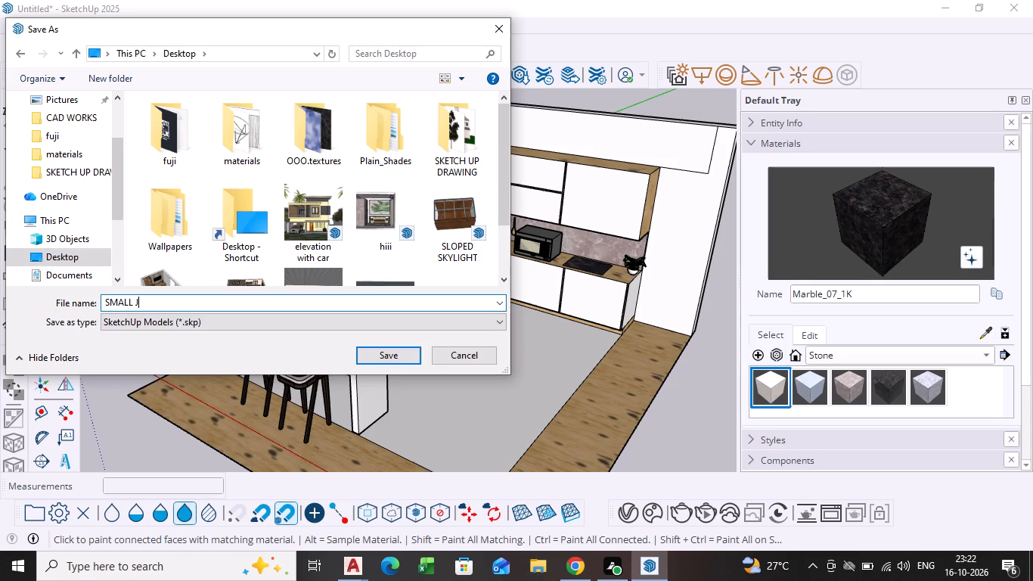
pyautogui.press('BackSpace')
pyautogui.write('KITCHEN')
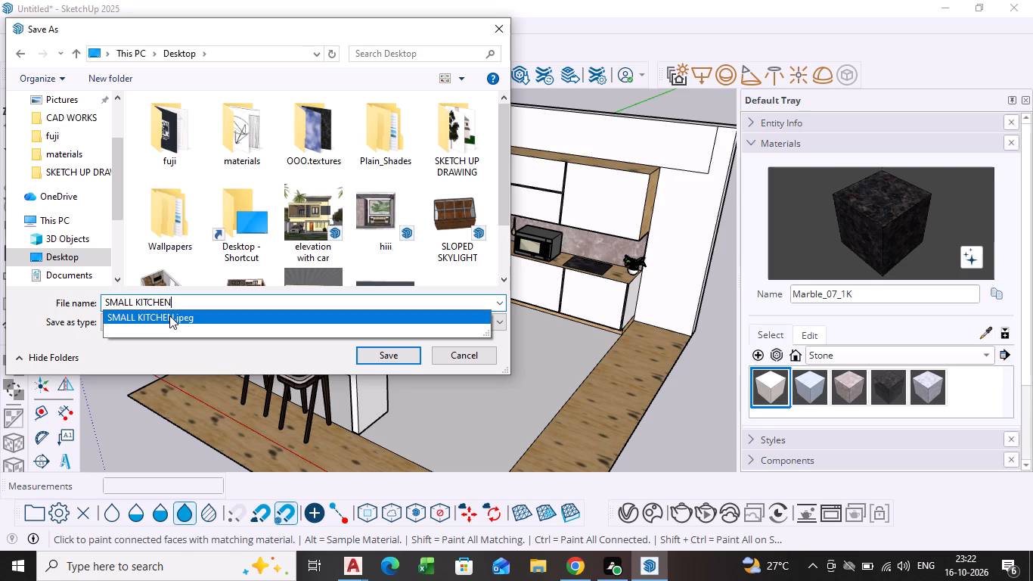
pyautogui.press('n')
pyautogui.click(382, 357)
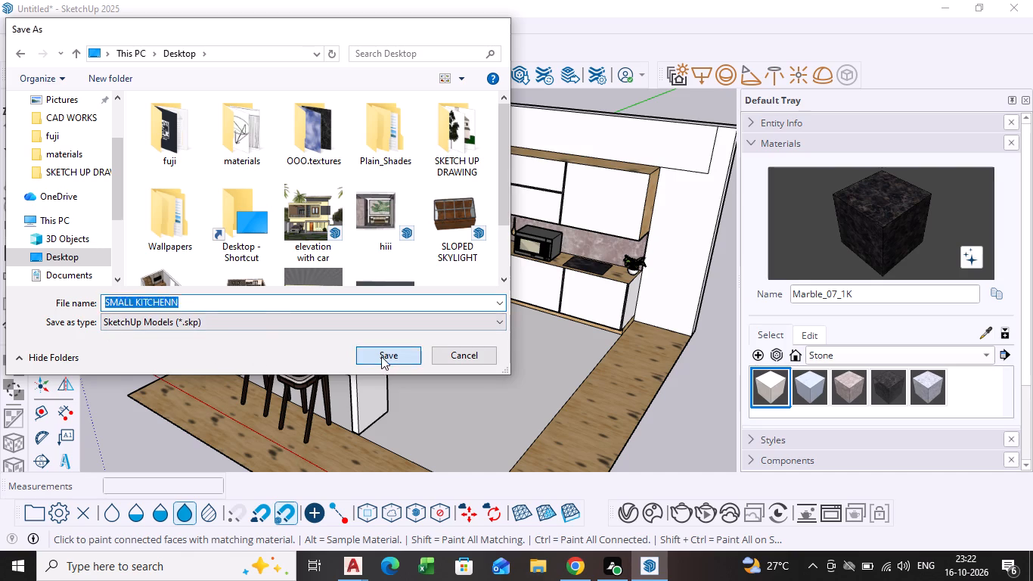